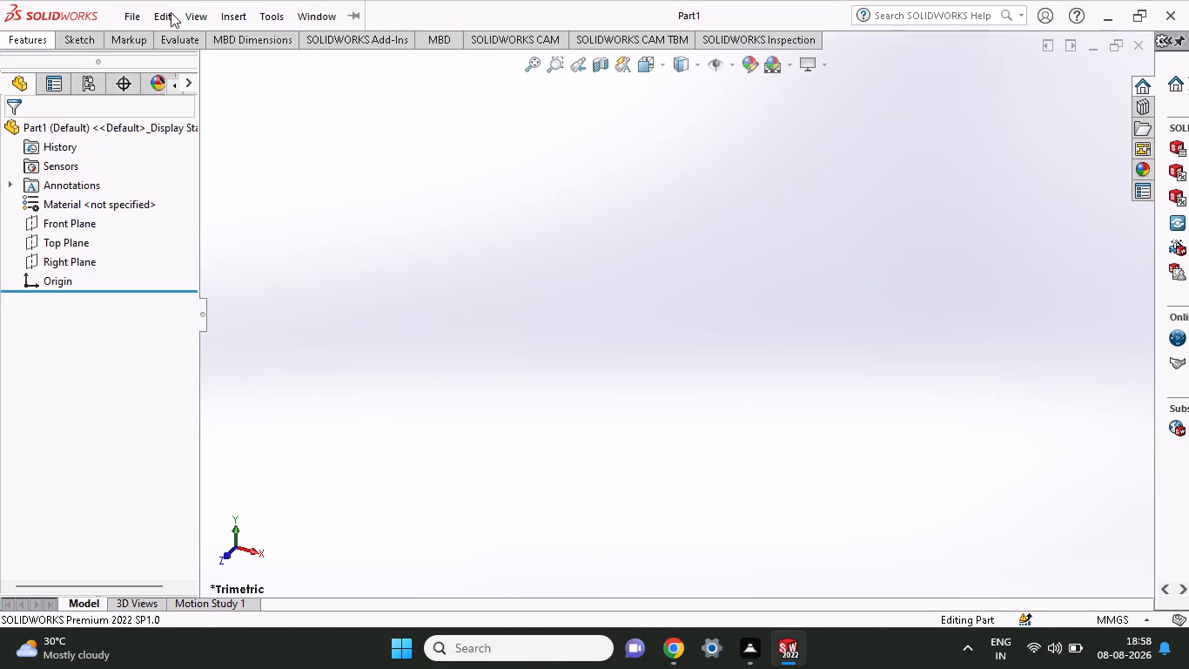
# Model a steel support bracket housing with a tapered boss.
# Start a new sketch on the Front Plane.
pyautogui.click(71, 42)
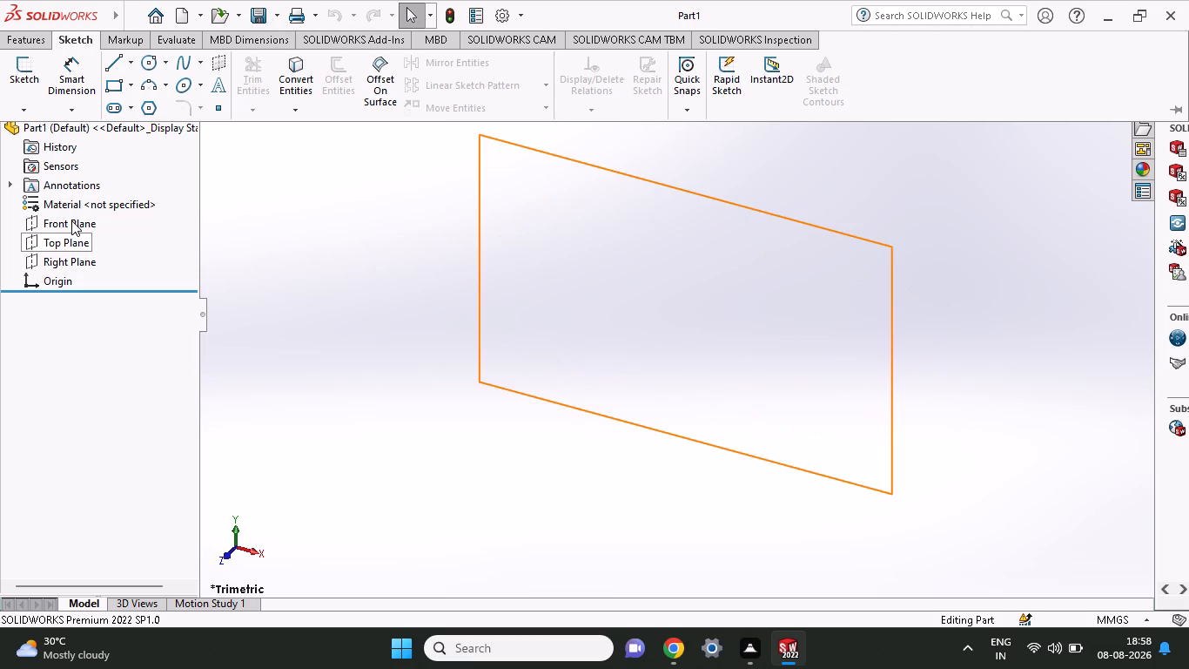
pyautogui.click(71, 220)
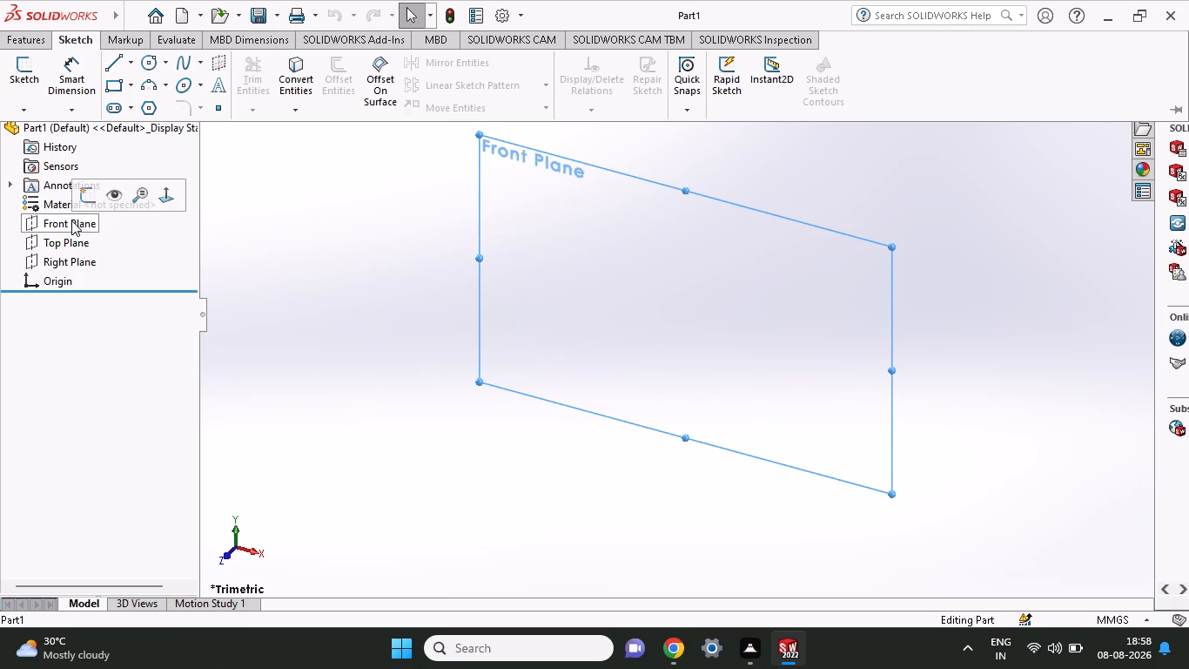
pyautogui.click(79, 200)
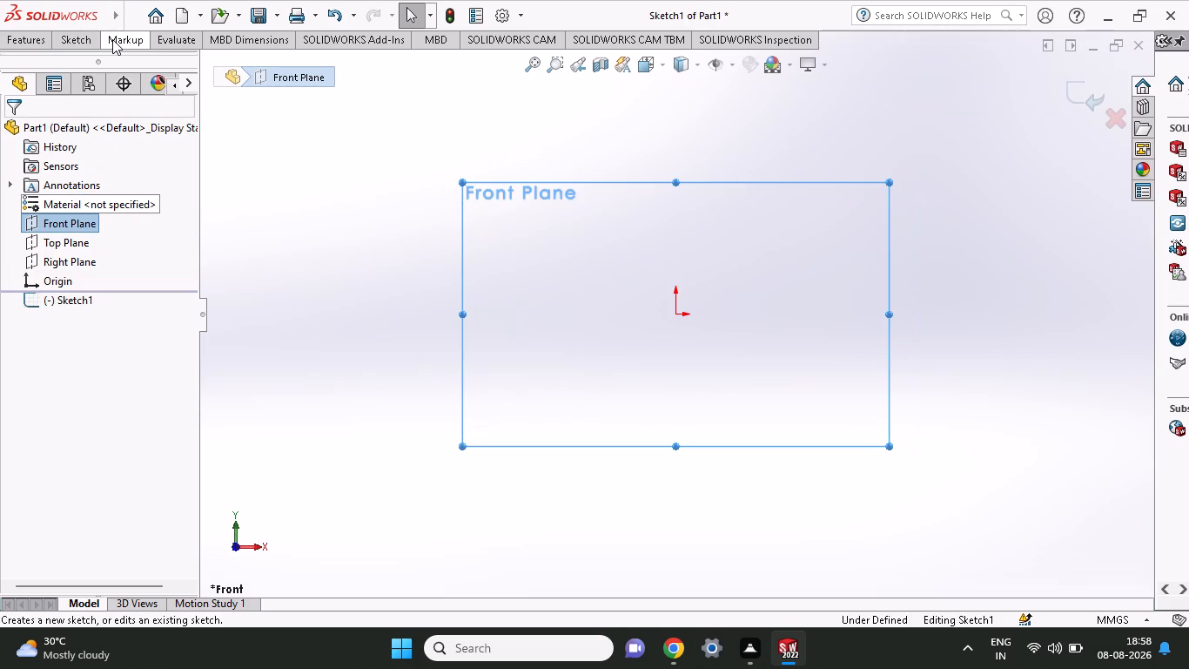
# Start the Circle tool for a centre-and-radius circle in the Front Plane sketch.
pyautogui.click(75, 41)
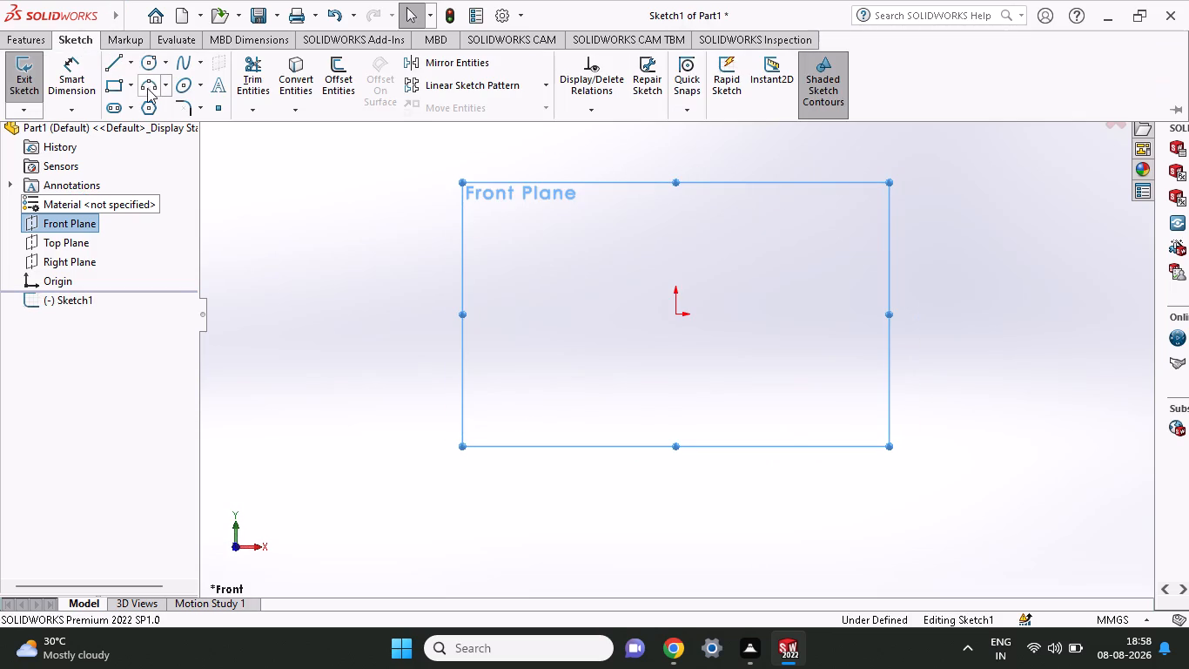
pyautogui.click(150, 69)
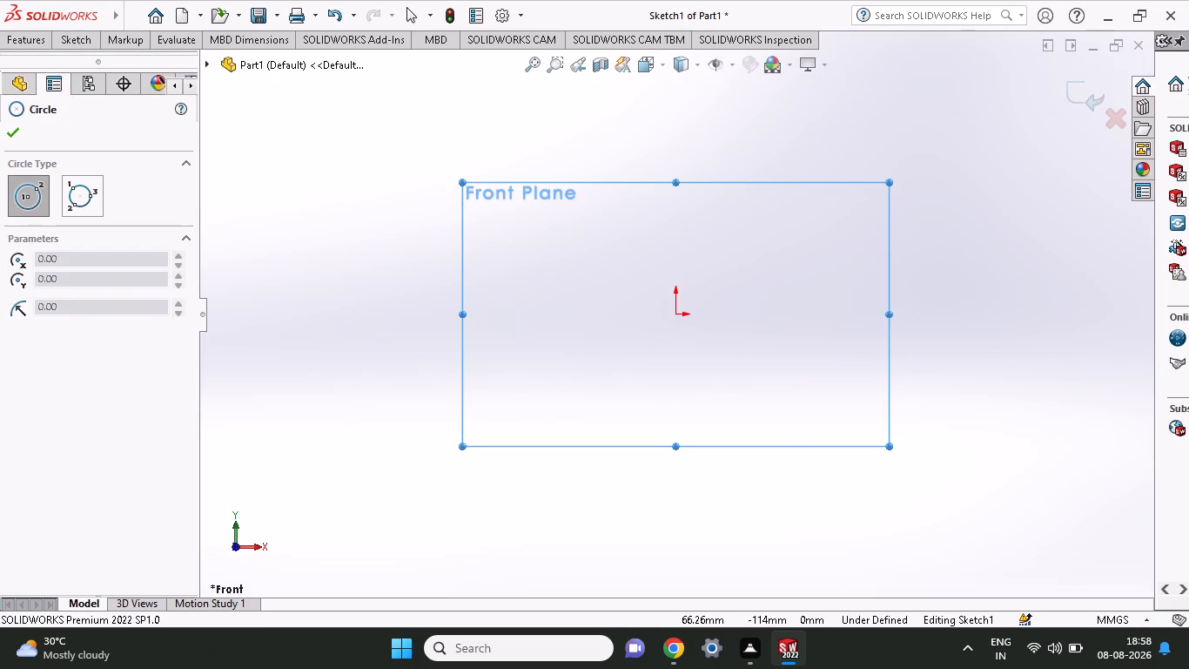
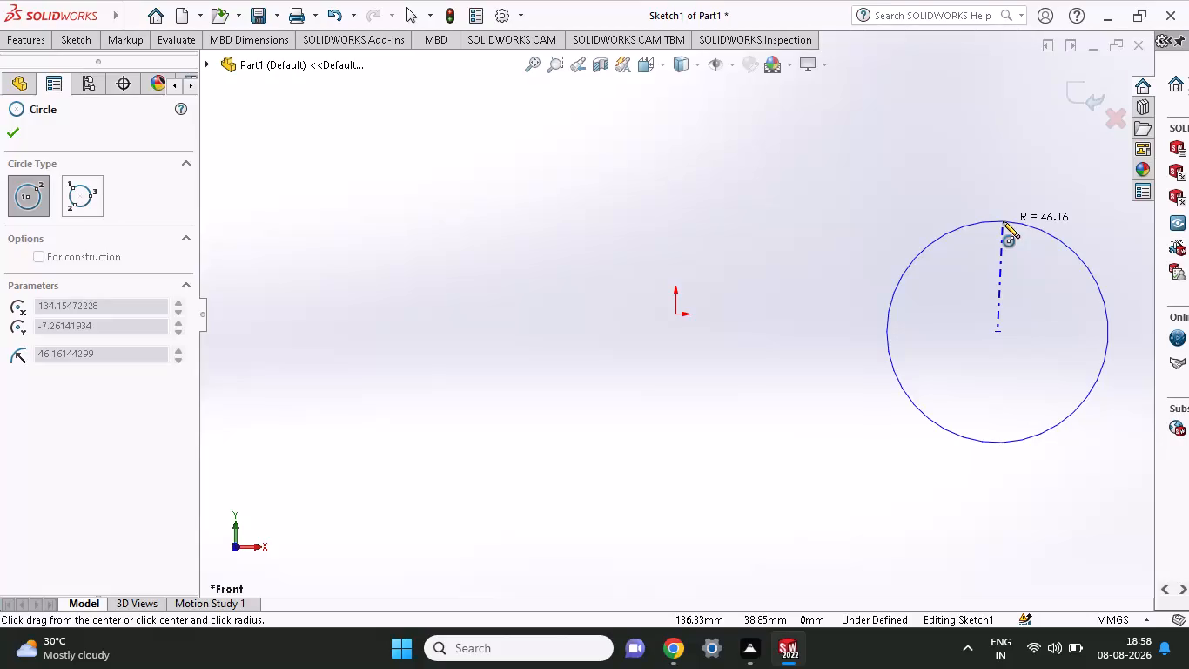
# Sketch two concentric circles centred on the origin, with radii of about 21 mm and about 13 mm.
pyautogui.rightClick(1045, 287)
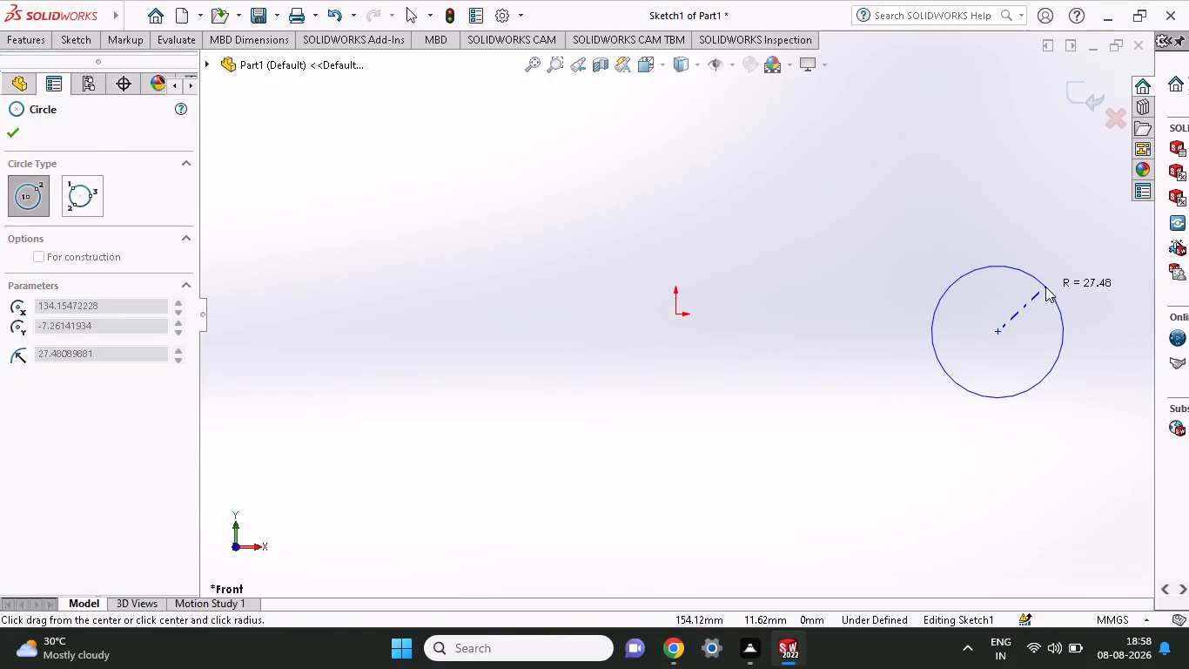
pyautogui.click(1047, 306)
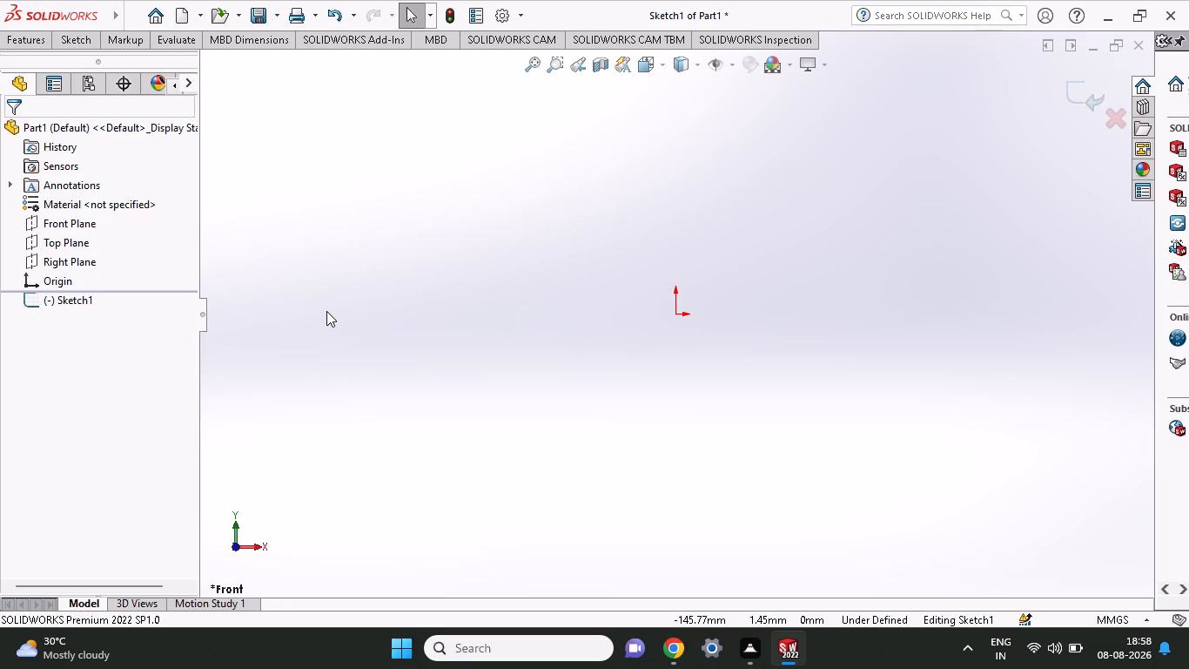
pyautogui.click(22, 33)
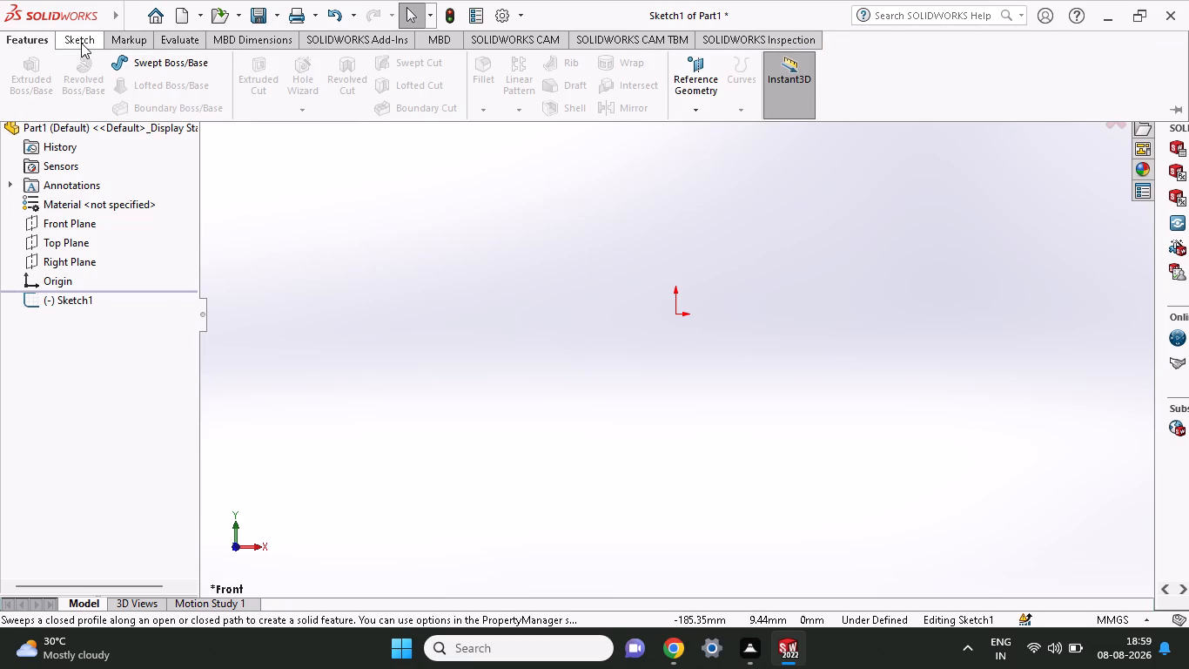
pyautogui.click(81, 43)
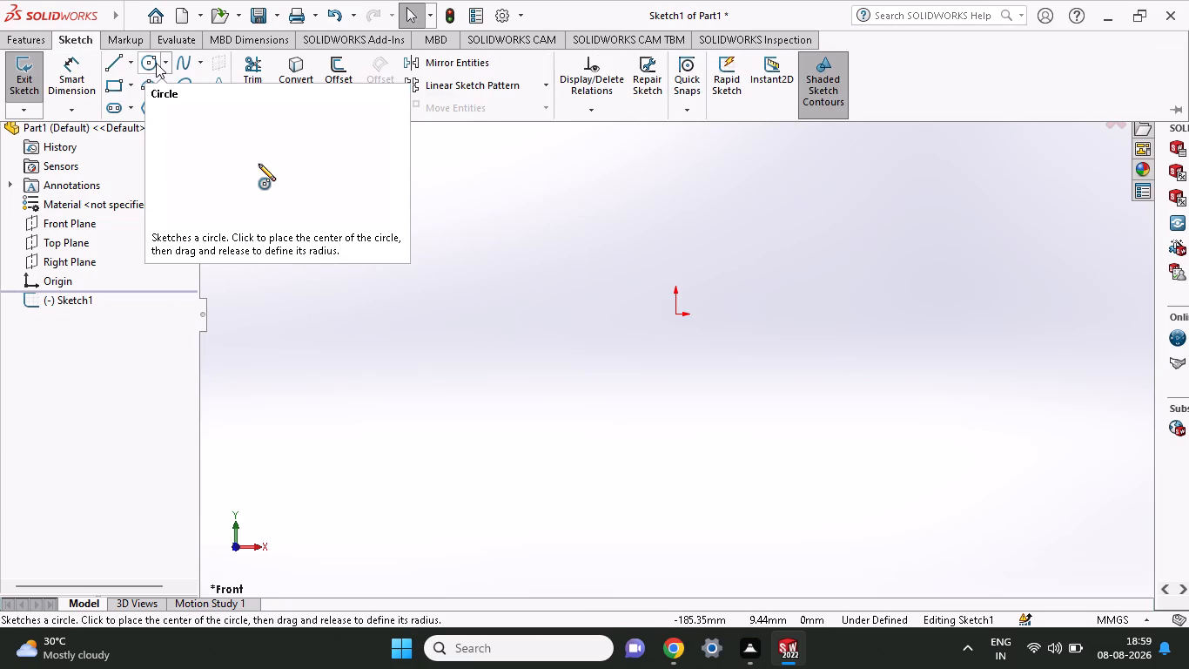
pyautogui.click(156, 63)
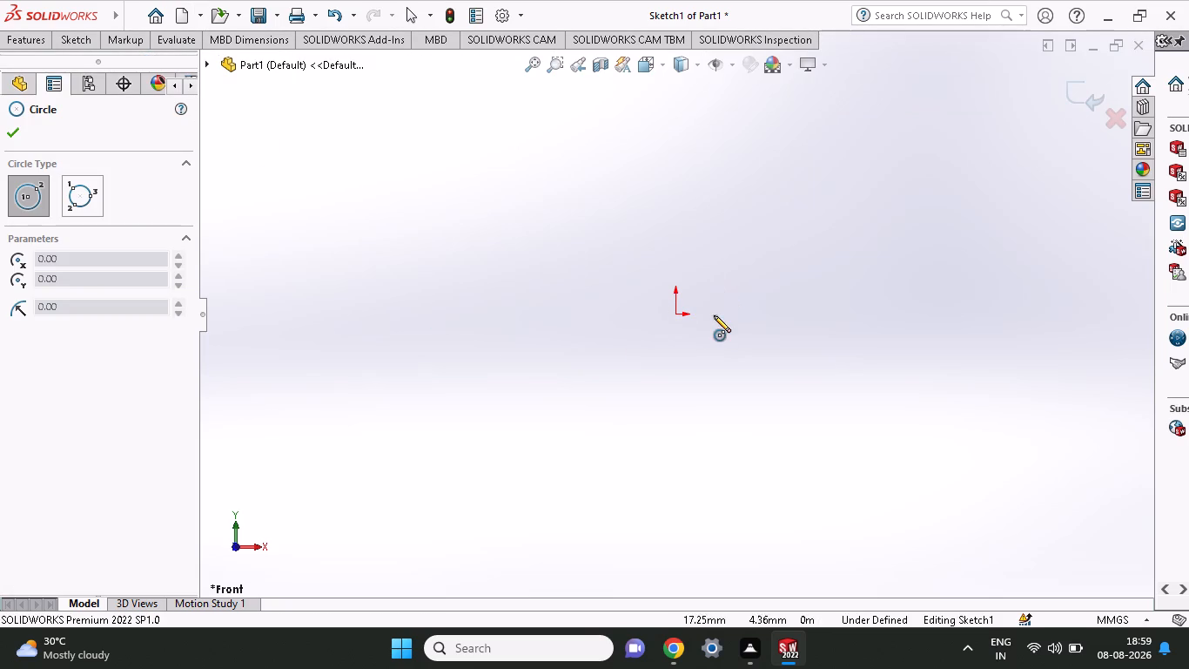
pyautogui.click(673, 314)
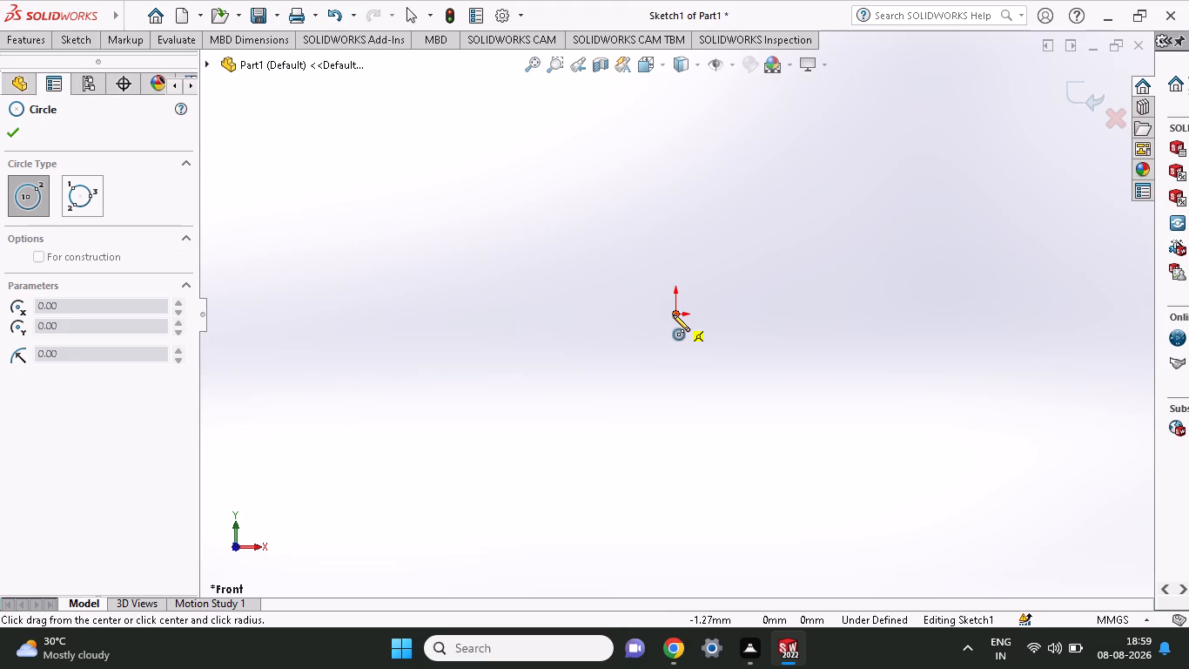
pyautogui.click(707, 354)
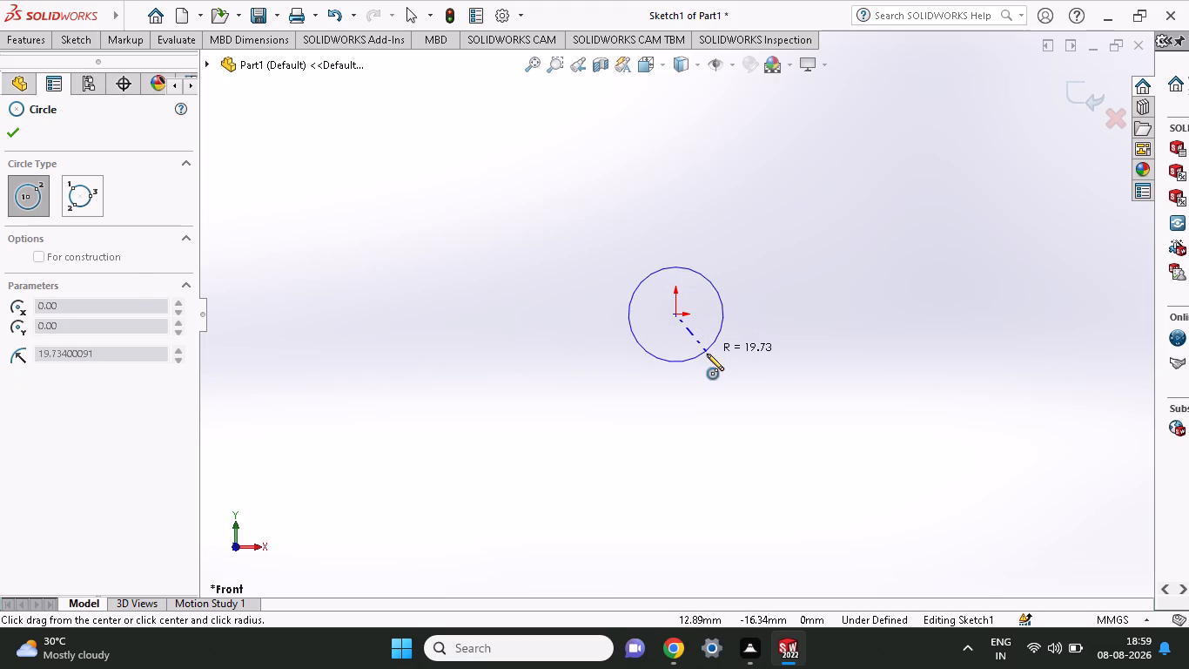
pyautogui.click(676, 315)
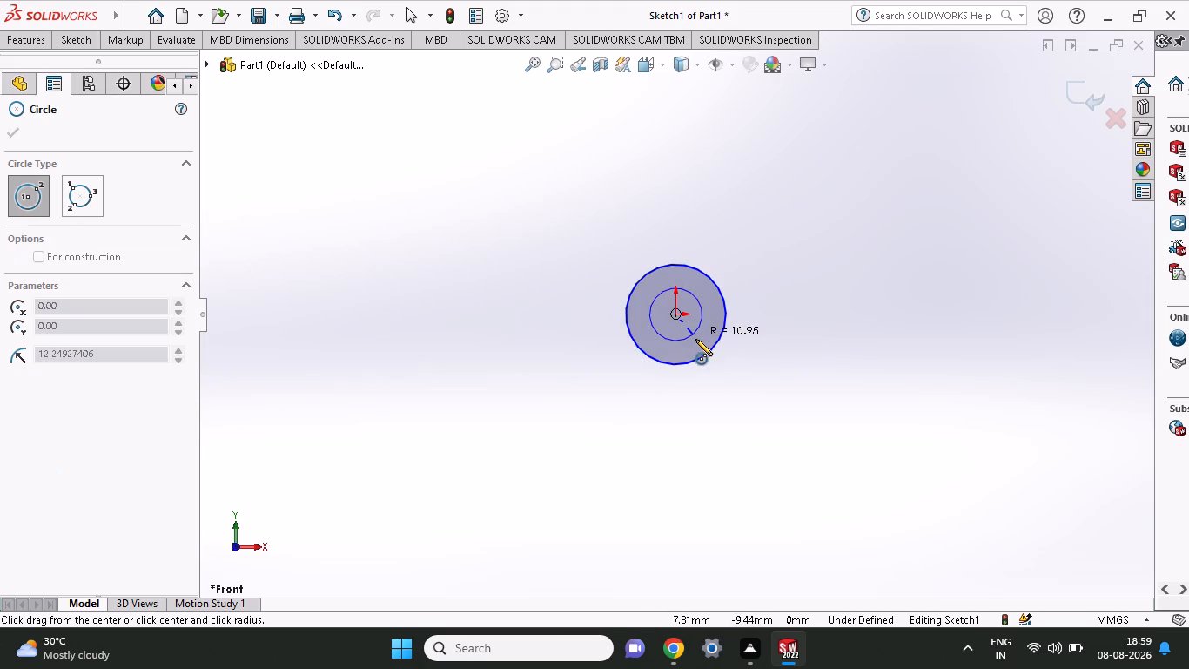
pyautogui.click(695, 340)
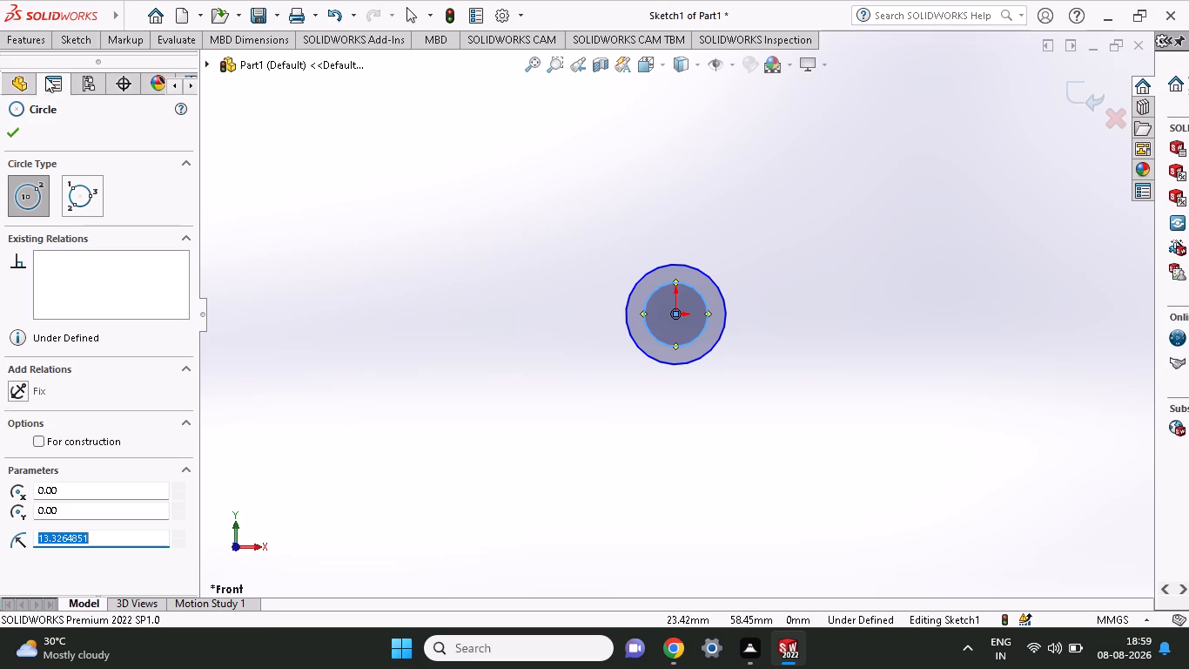
# Dimension the outer circle's diameter to 60 mm with Smart Dimension.
pyautogui.click(64, 39)
pyautogui.click(85, 65)
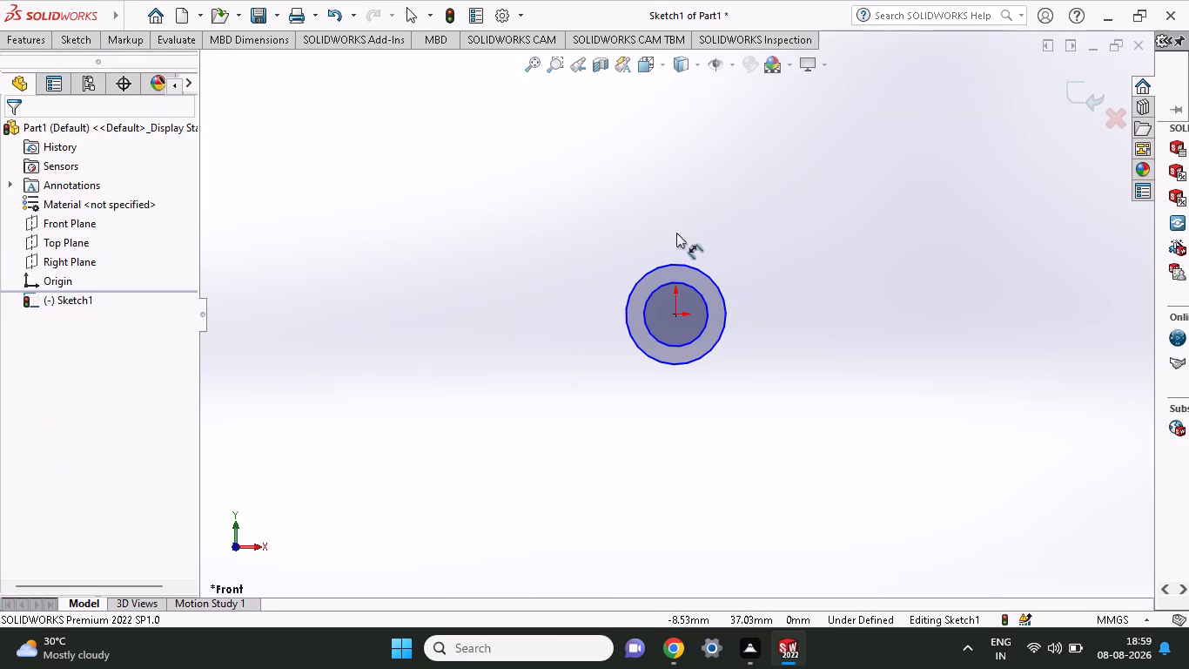
pyautogui.click(722, 311)
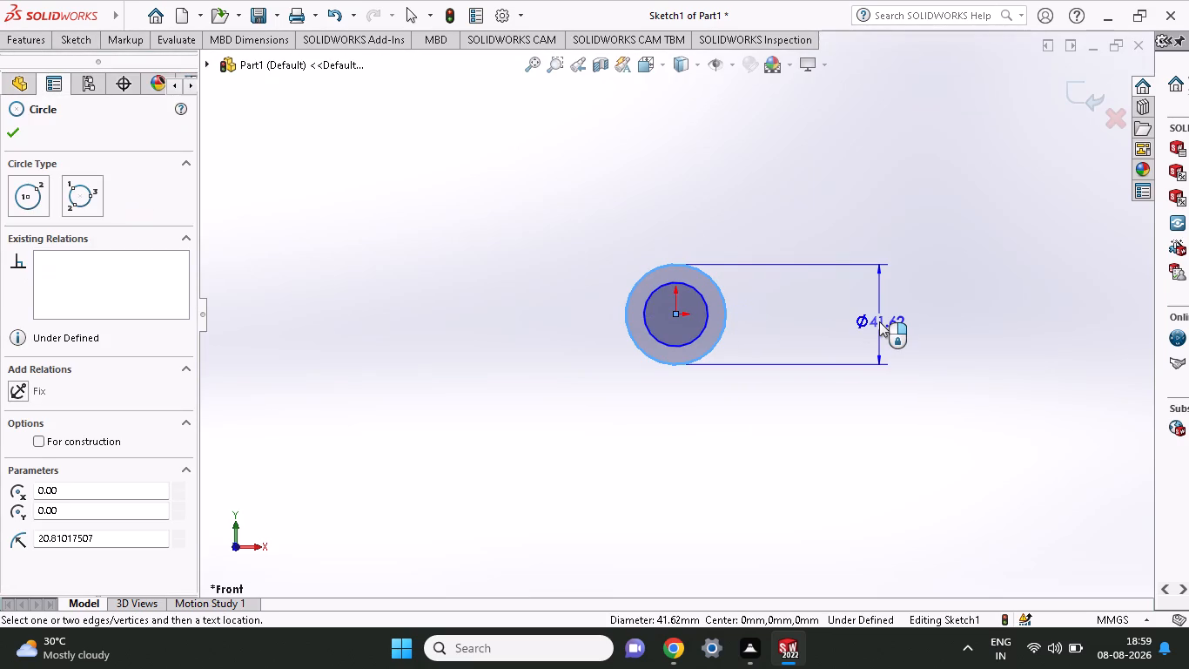
pyautogui.click(846, 326)
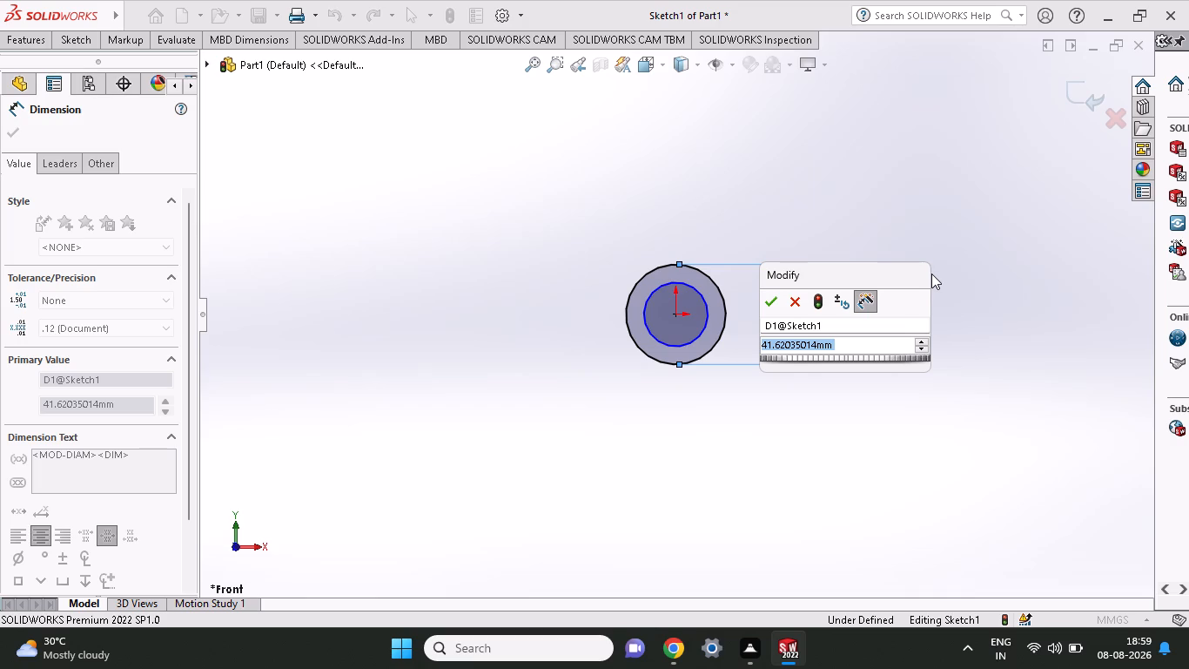
pyautogui.write('60')
pyautogui.click(776, 298)
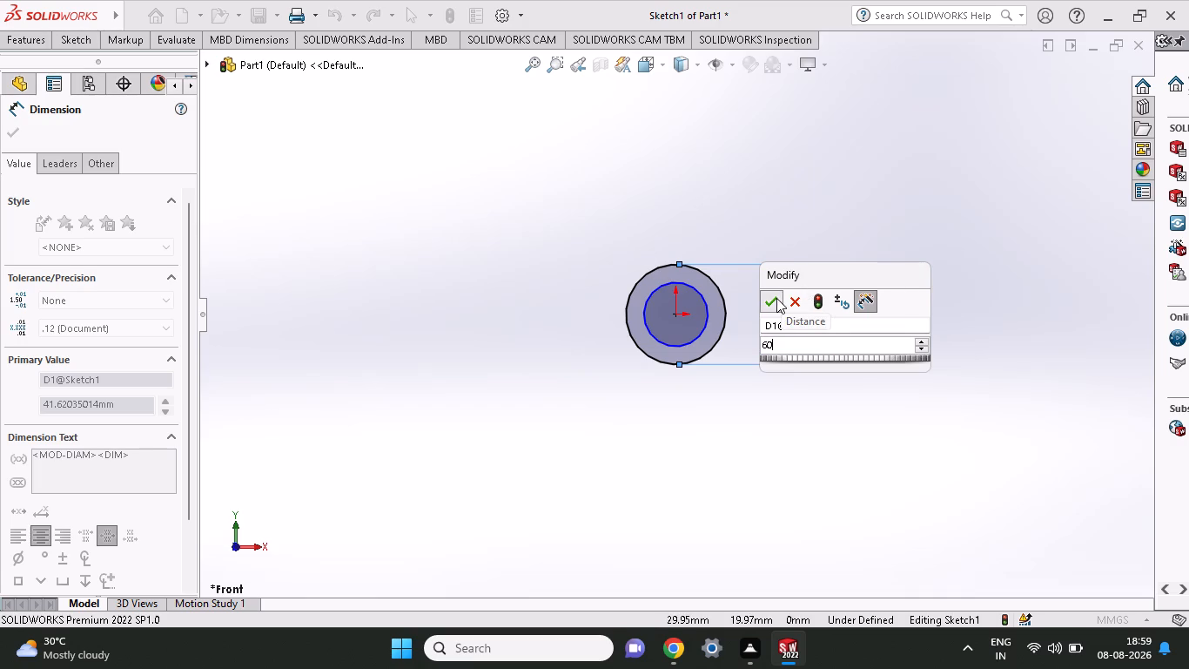
# Dimension the inner circle's diameter to 40 mm.
pyautogui.click(702, 328)
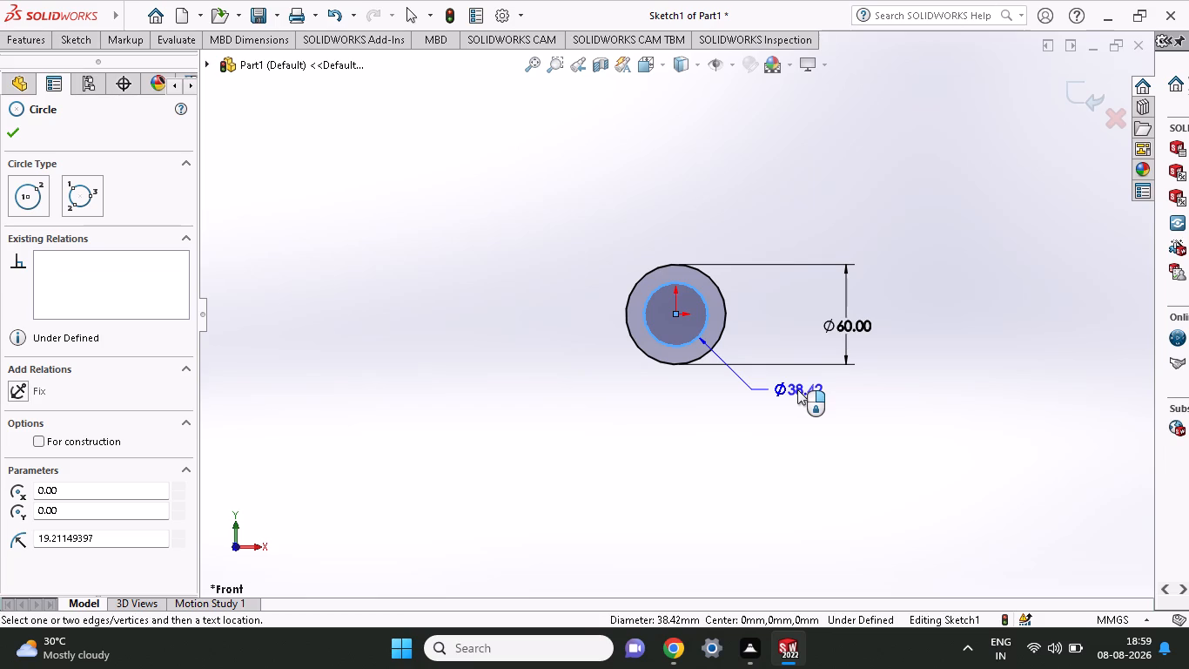
pyautogui.click(870, 403)
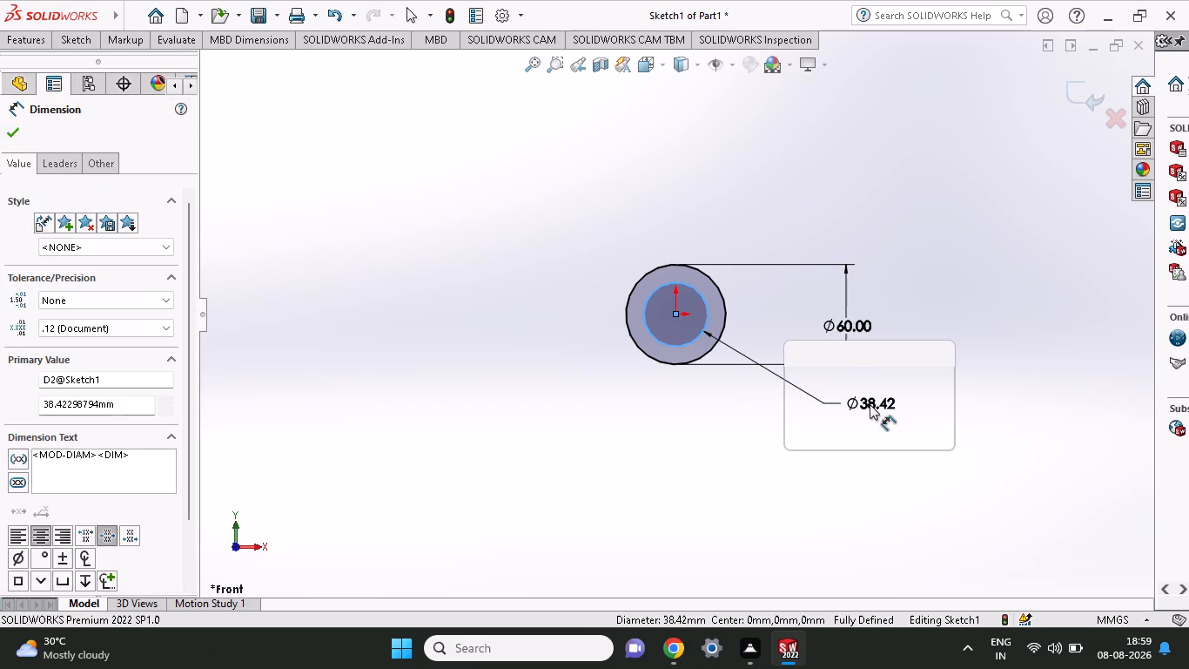
pyautogui.write('40')
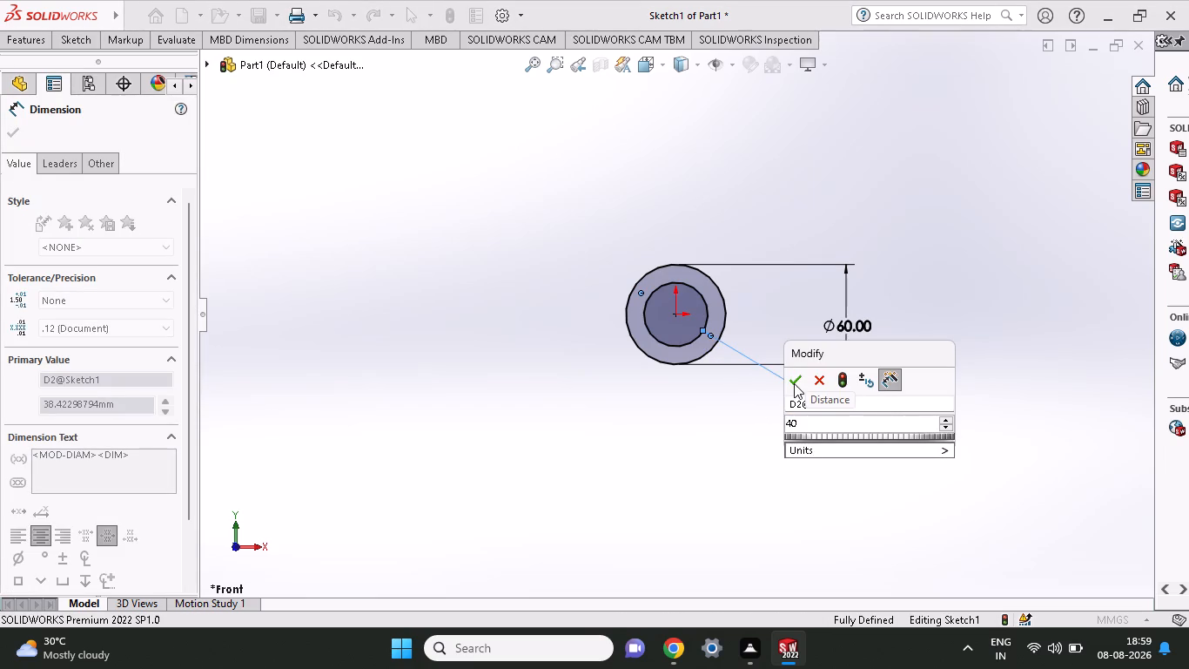
pyautogui.click(794, 383)
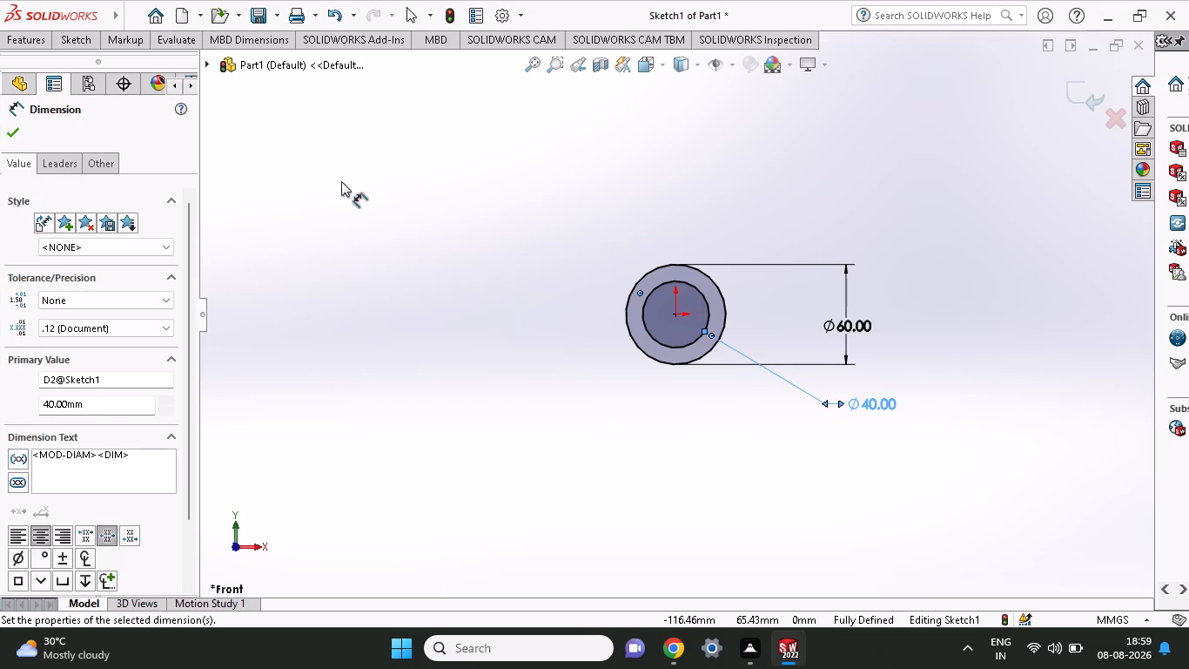
# Extrude the ring profile with a Mid Plane end condition and a depth of 40 mm.
pyautogui.click(16, 42)
pyautogui.click(51, 76)
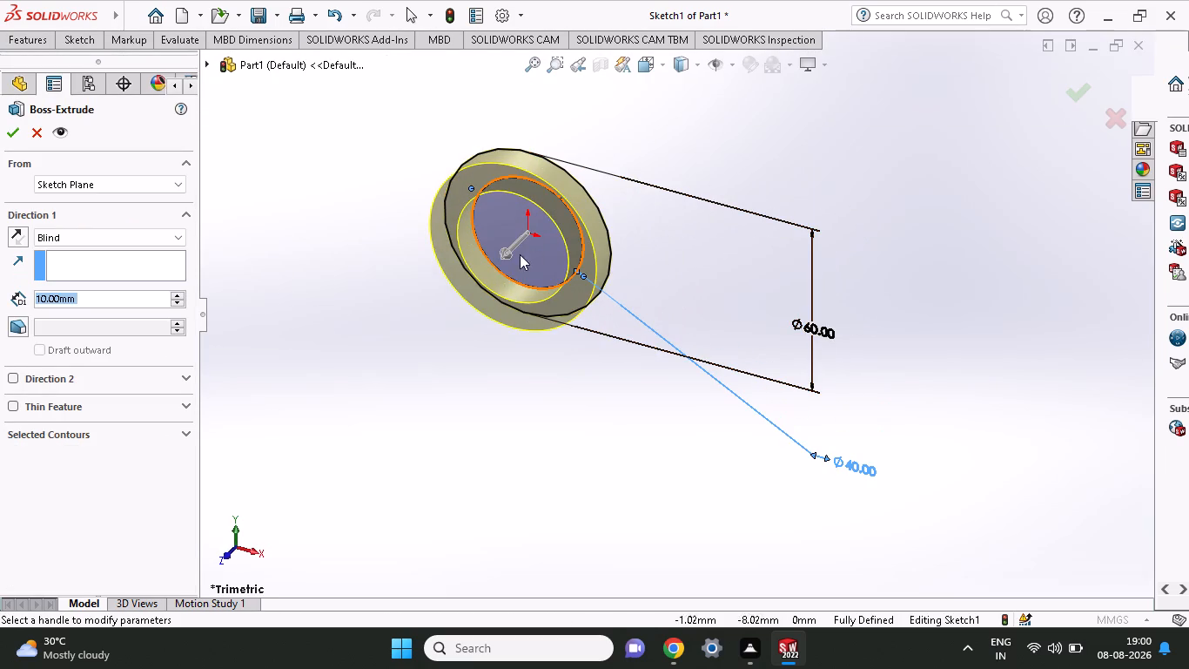
pyautogui.moveTo(495, 253); pyautogui.dragTo(507, 253)
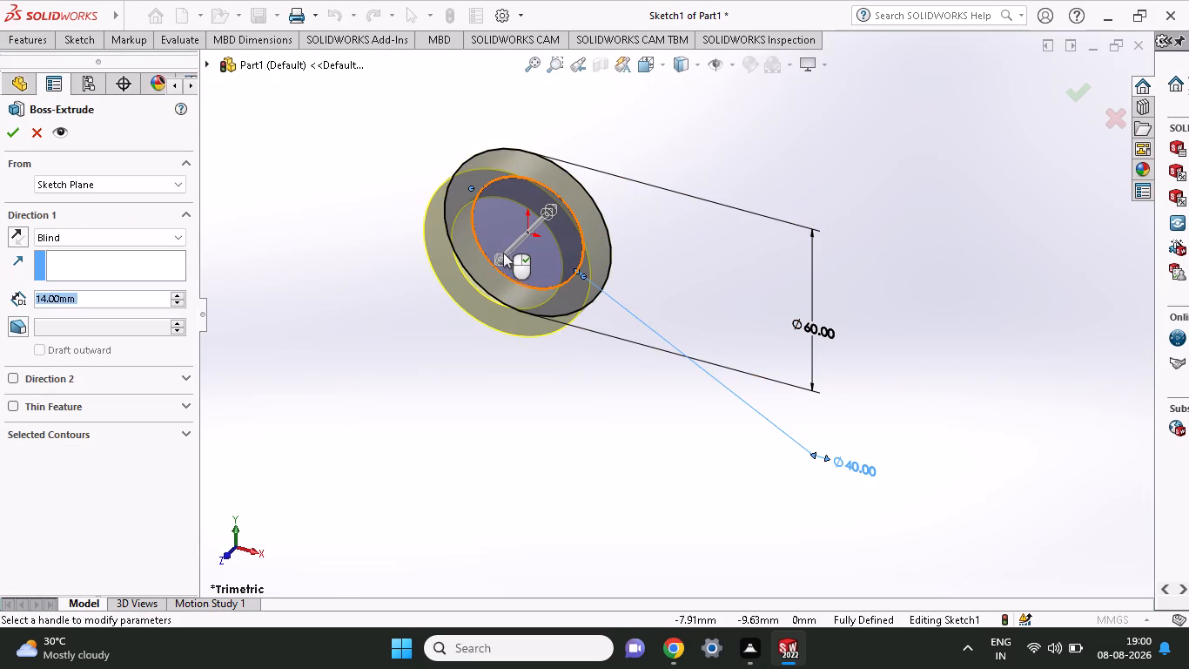
pyautogui.moveTo(496, 260); pyautogui.dragTo(742, 127)
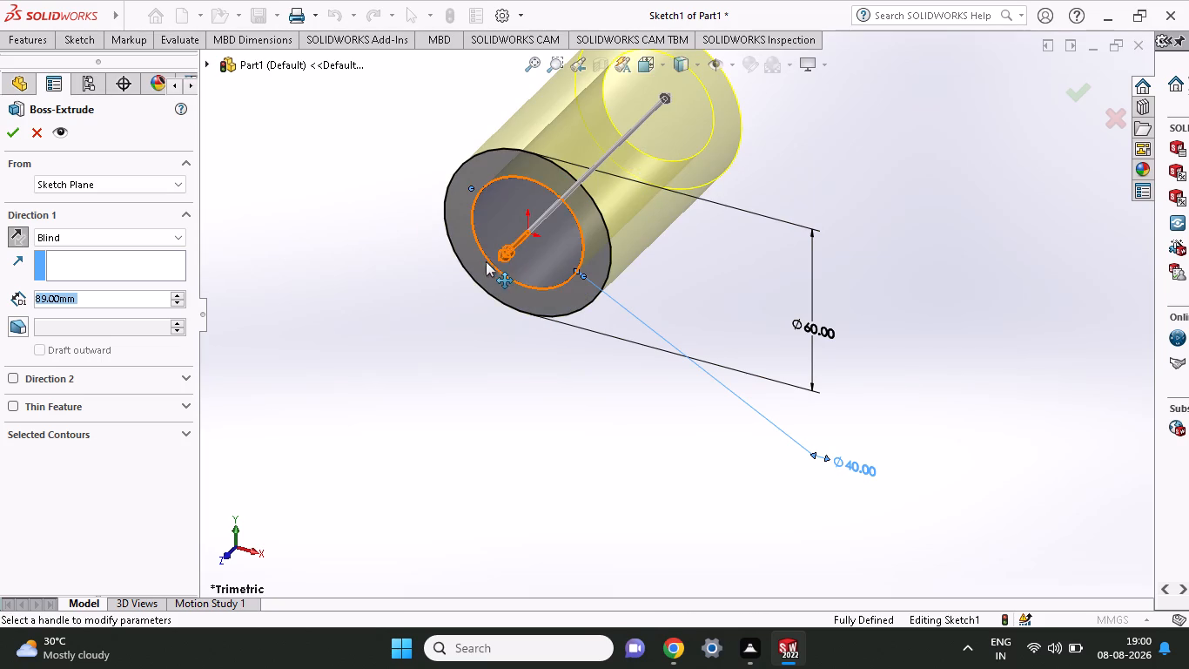
pyautogui.moveTo(494, 253); pyautogui.dragTo(424, 320)
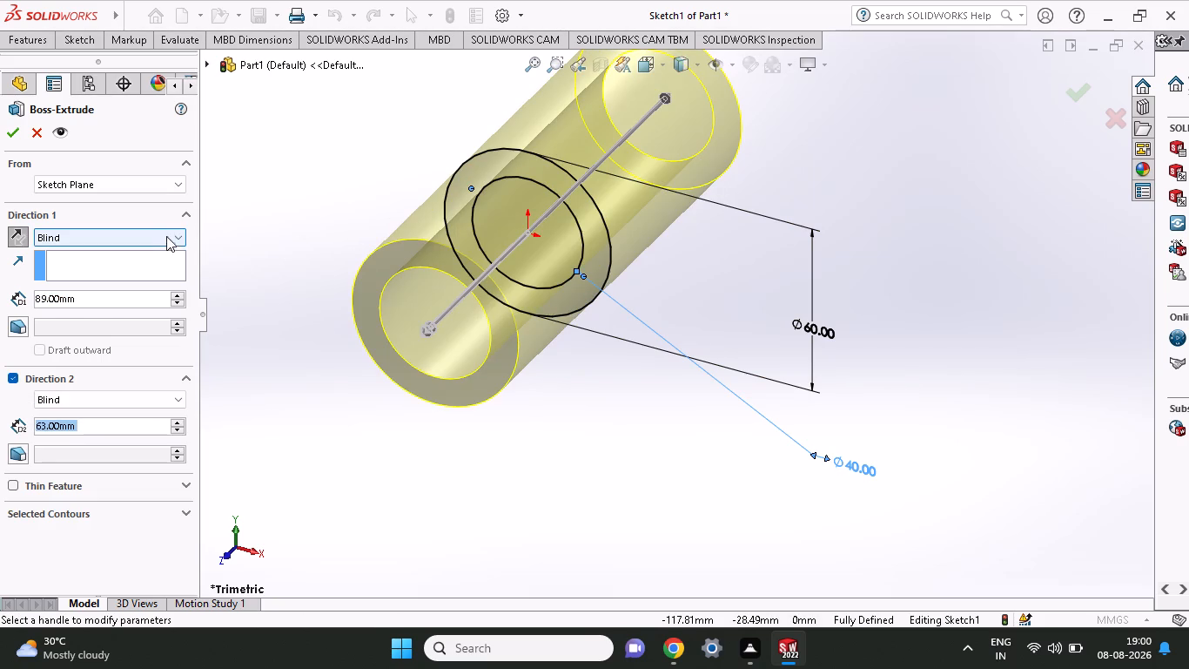
pyautogui.click(162, 239)
pyautogui.click(110, 305)
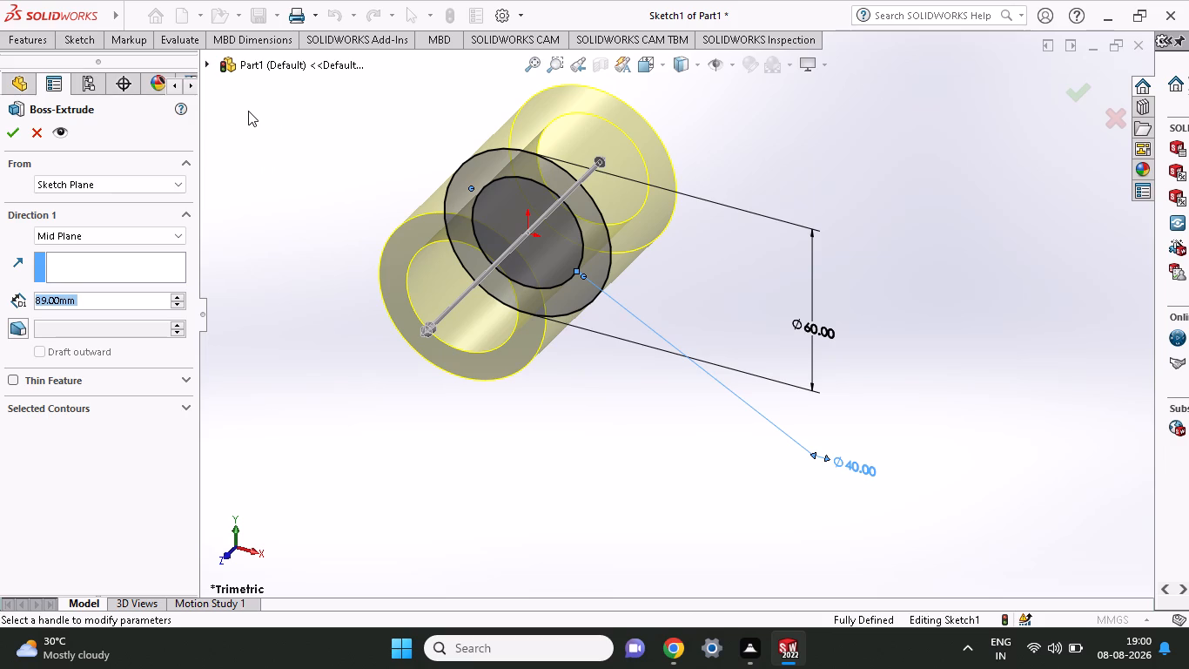
pyautogui.moveTo(111, 293); pyautogui.dragTo(0, 282)
pyautogui.write('40')
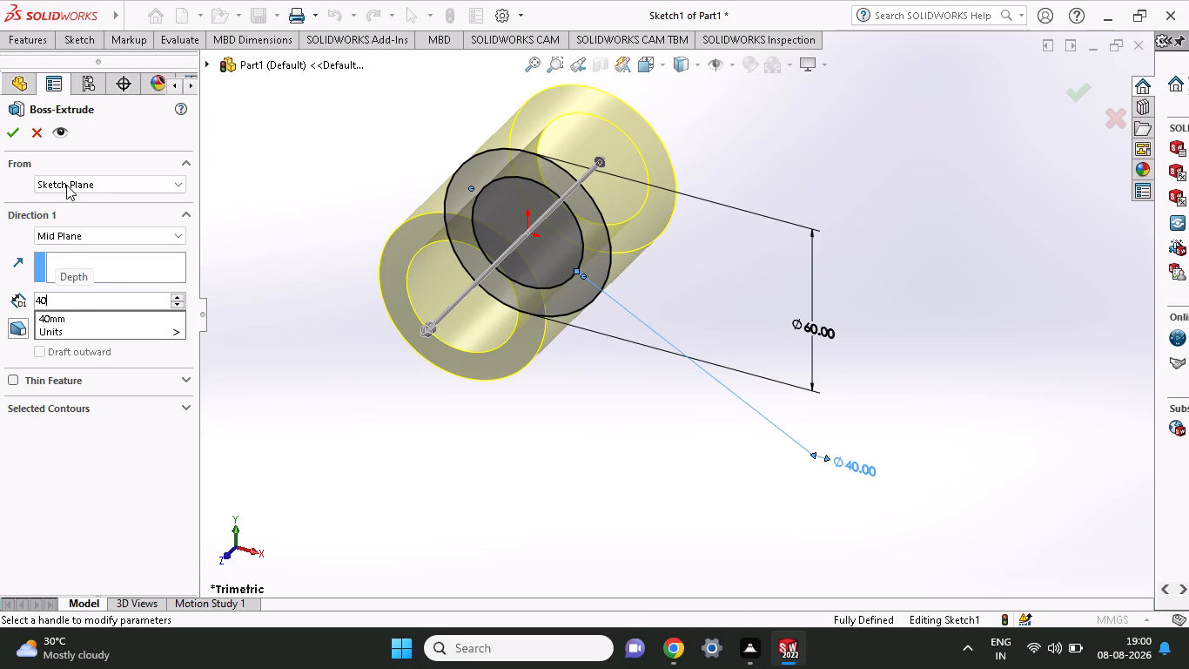
pyautogui.click(6, 132)
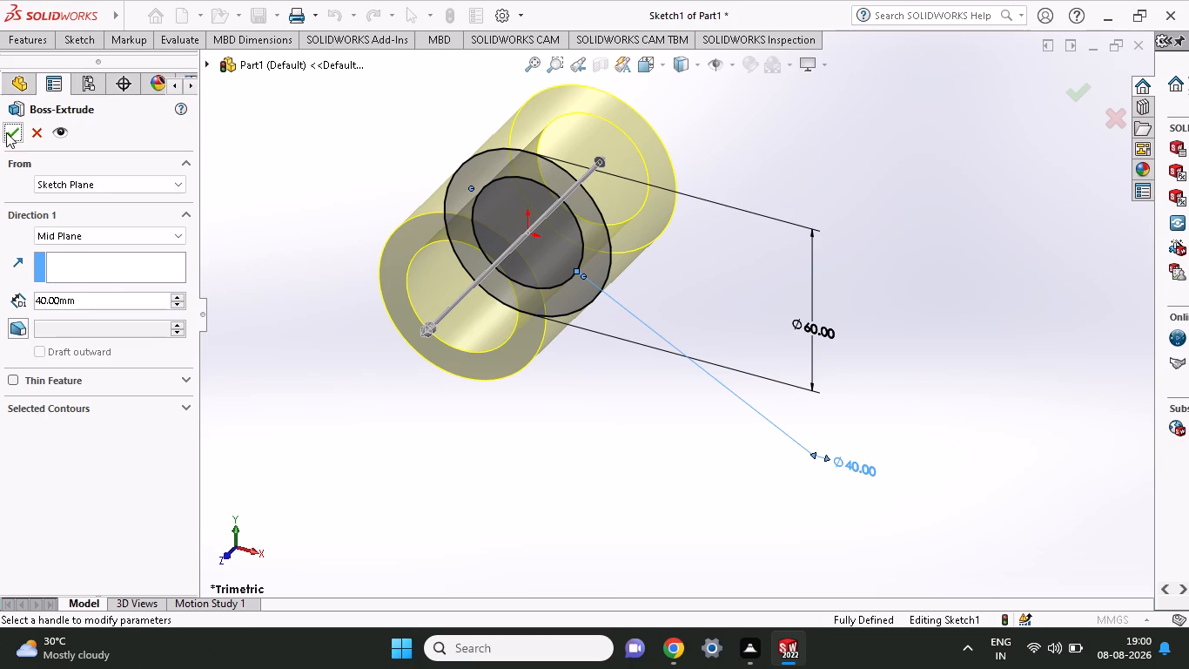
pyautogui.click(6, 132)
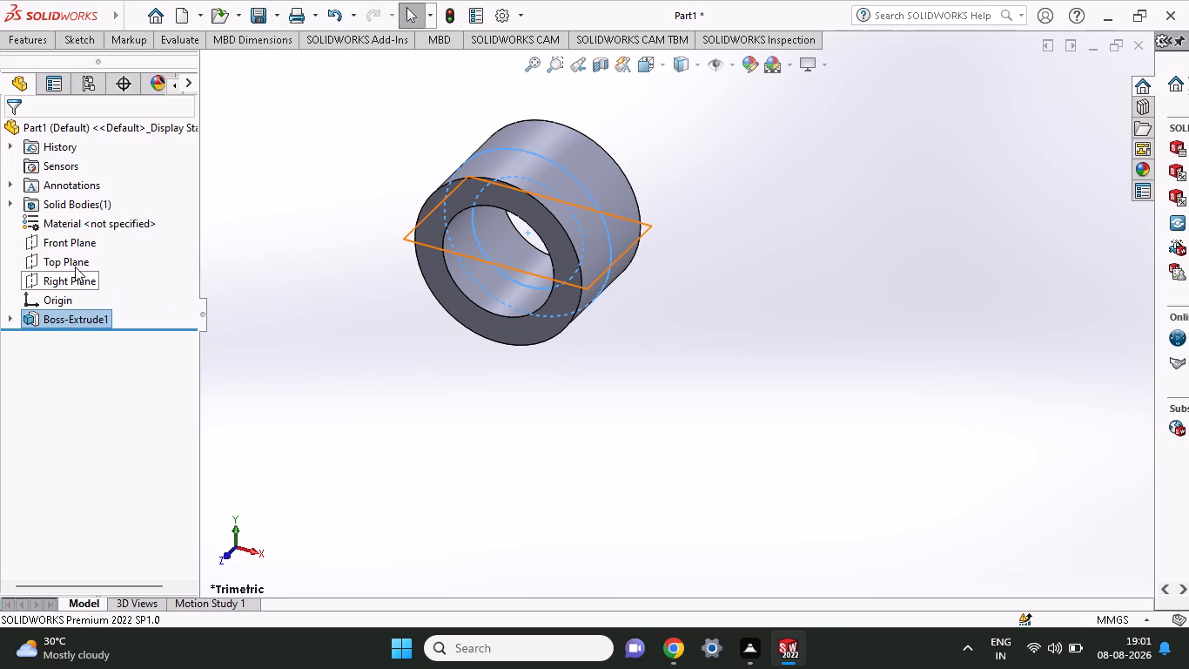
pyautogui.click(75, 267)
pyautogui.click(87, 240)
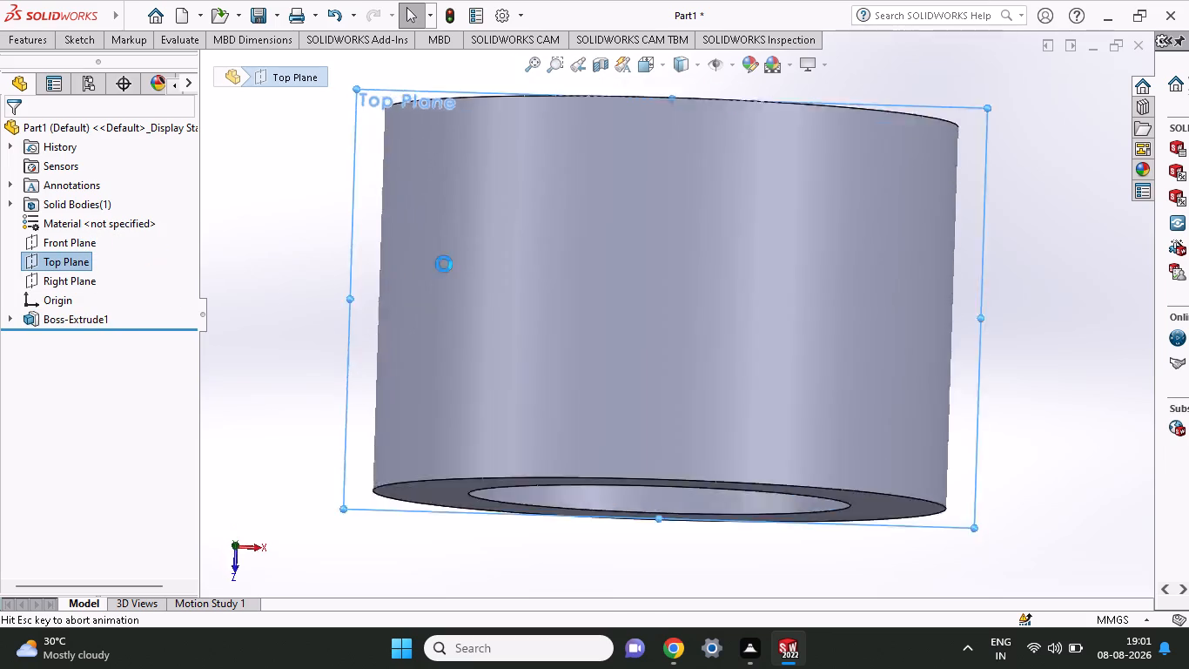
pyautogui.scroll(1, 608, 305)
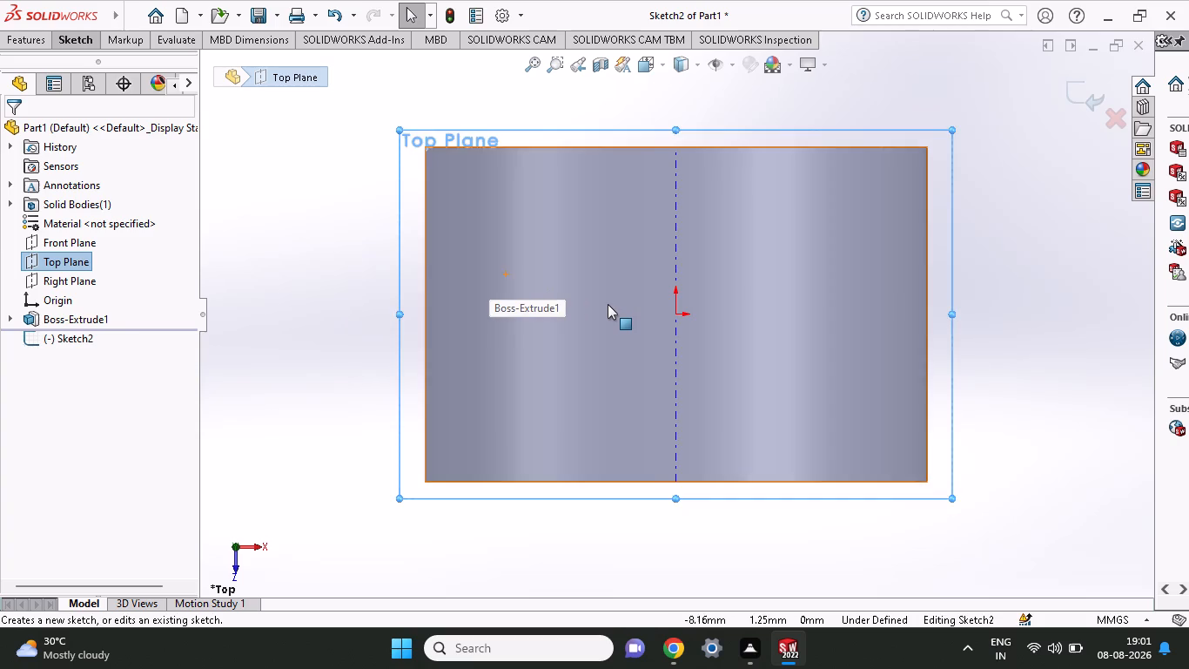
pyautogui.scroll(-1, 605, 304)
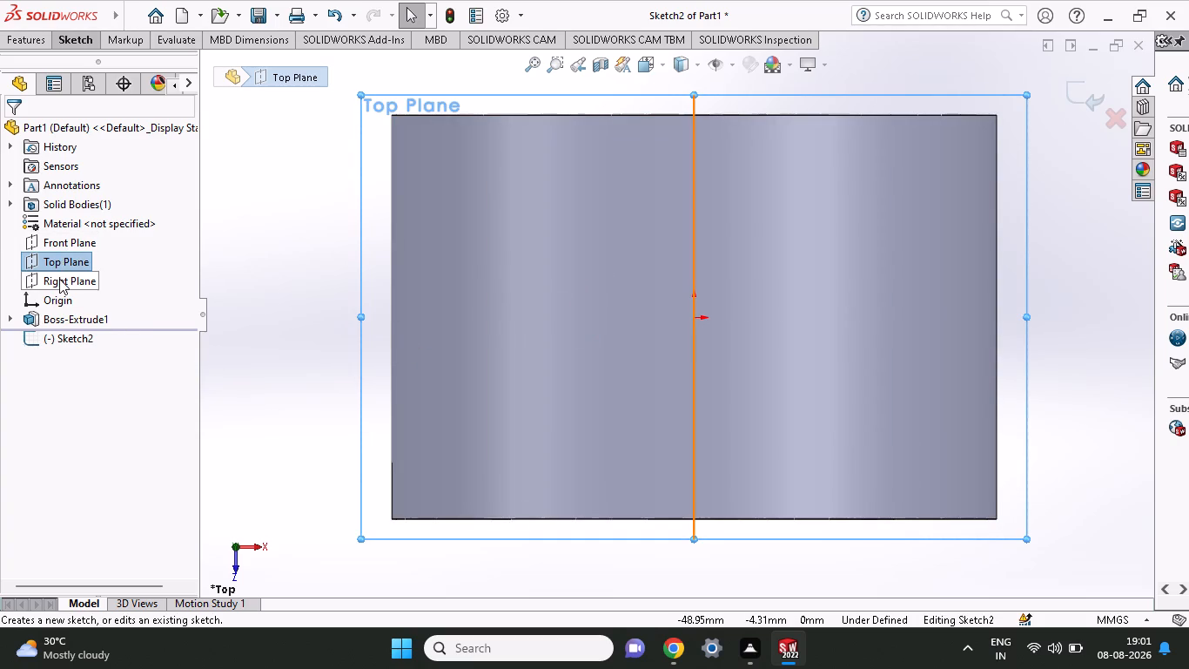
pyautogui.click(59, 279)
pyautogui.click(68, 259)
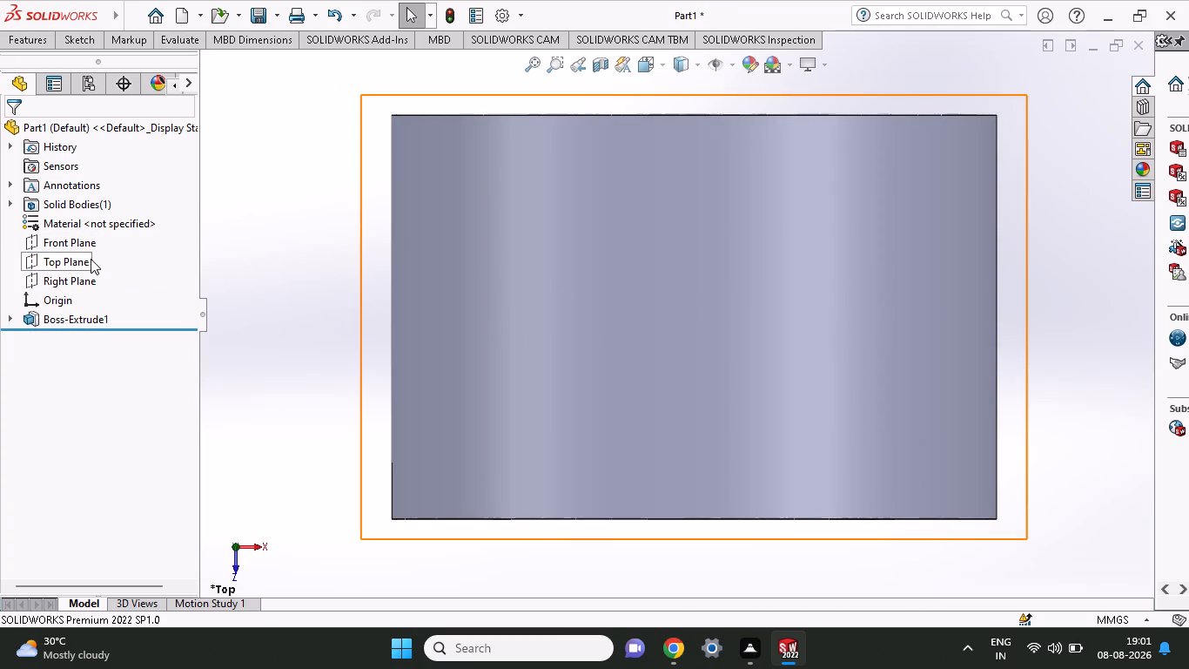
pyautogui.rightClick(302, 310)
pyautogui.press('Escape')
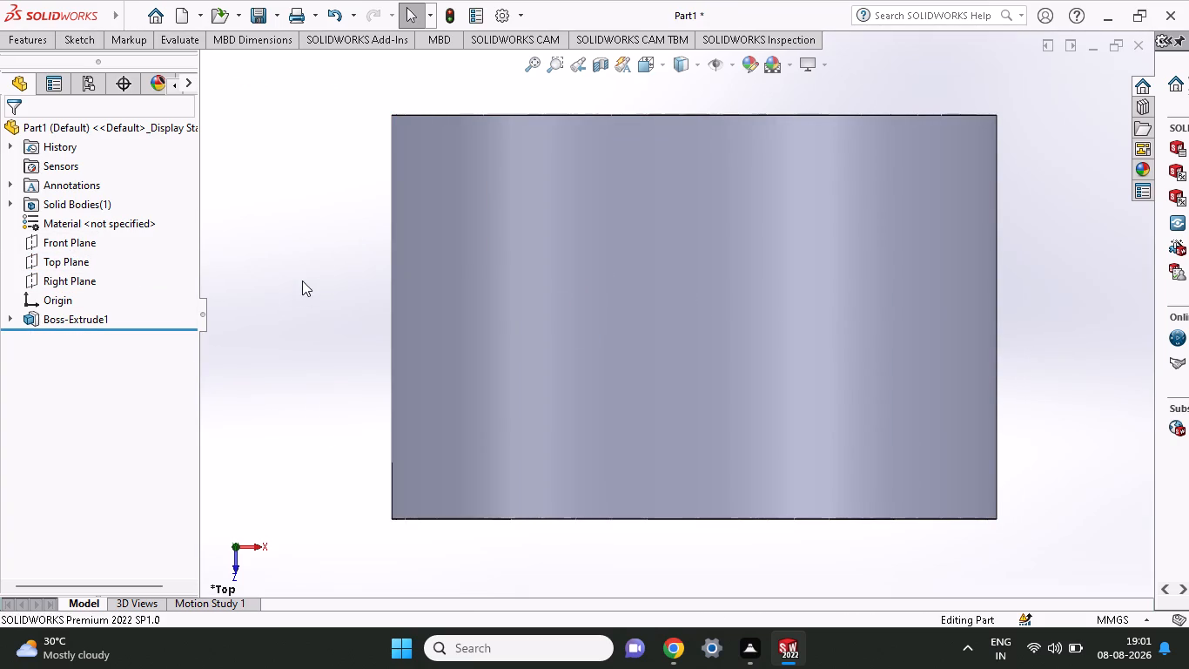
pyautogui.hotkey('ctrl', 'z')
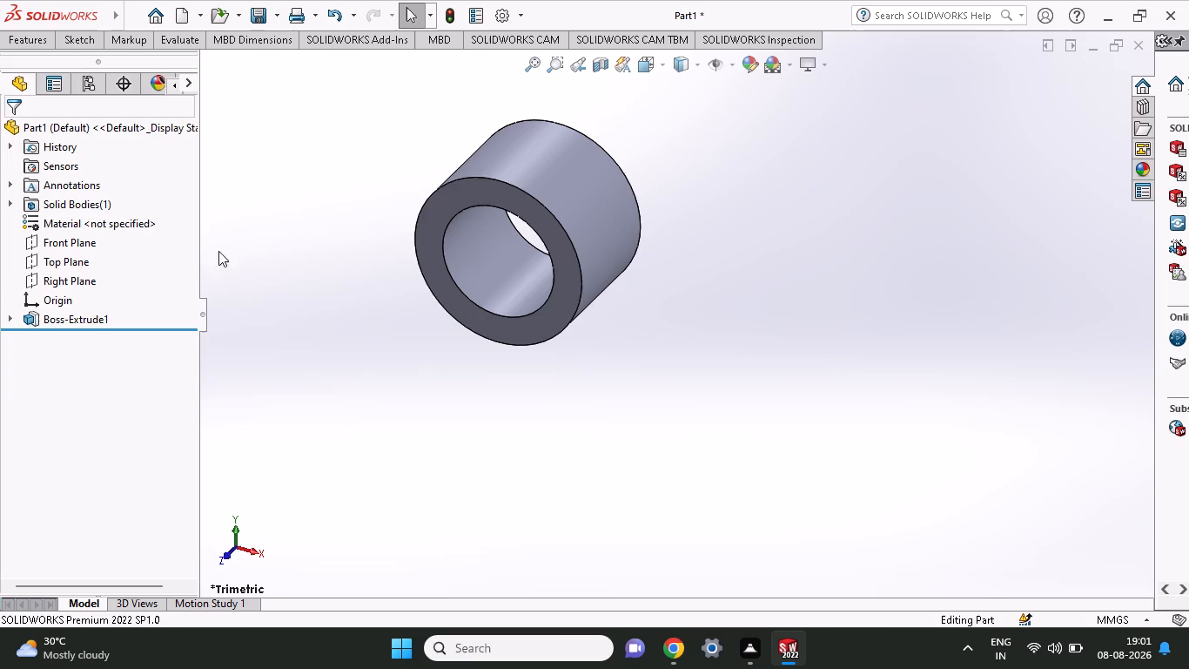
# Start a new sketch on the Front Plane through the middle of the hollow cylinder.
pyautogui.rightClick(37, 249)
pyautogui.click(51, 225)
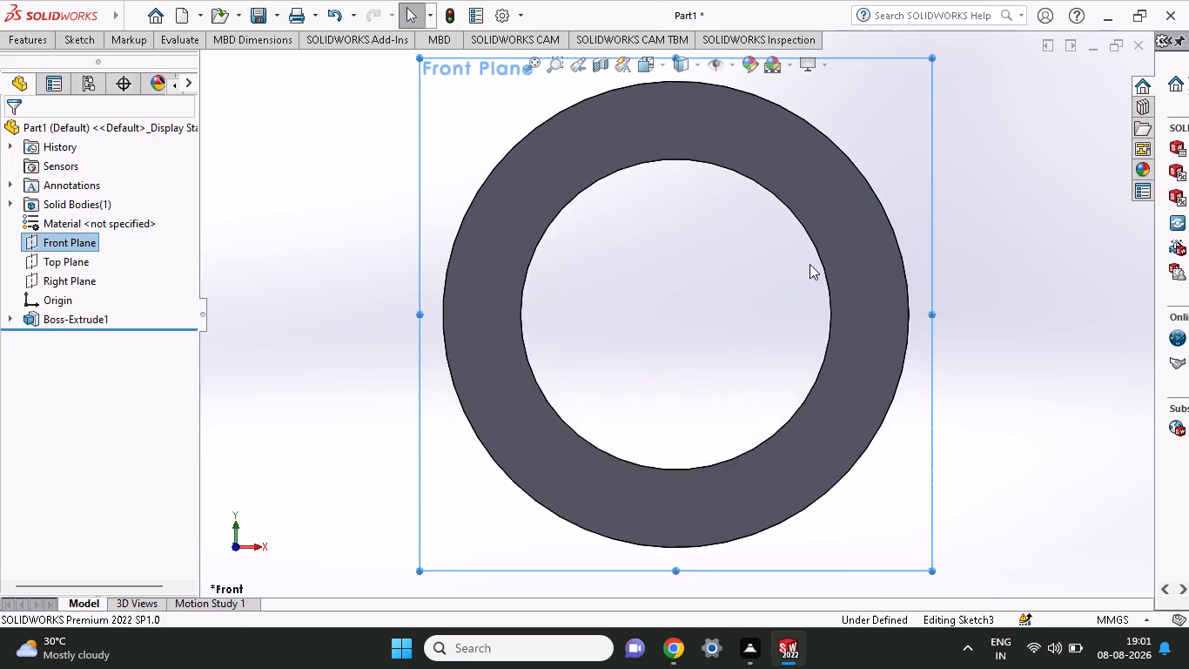
pyautogui.scroll(4, 820, 259)
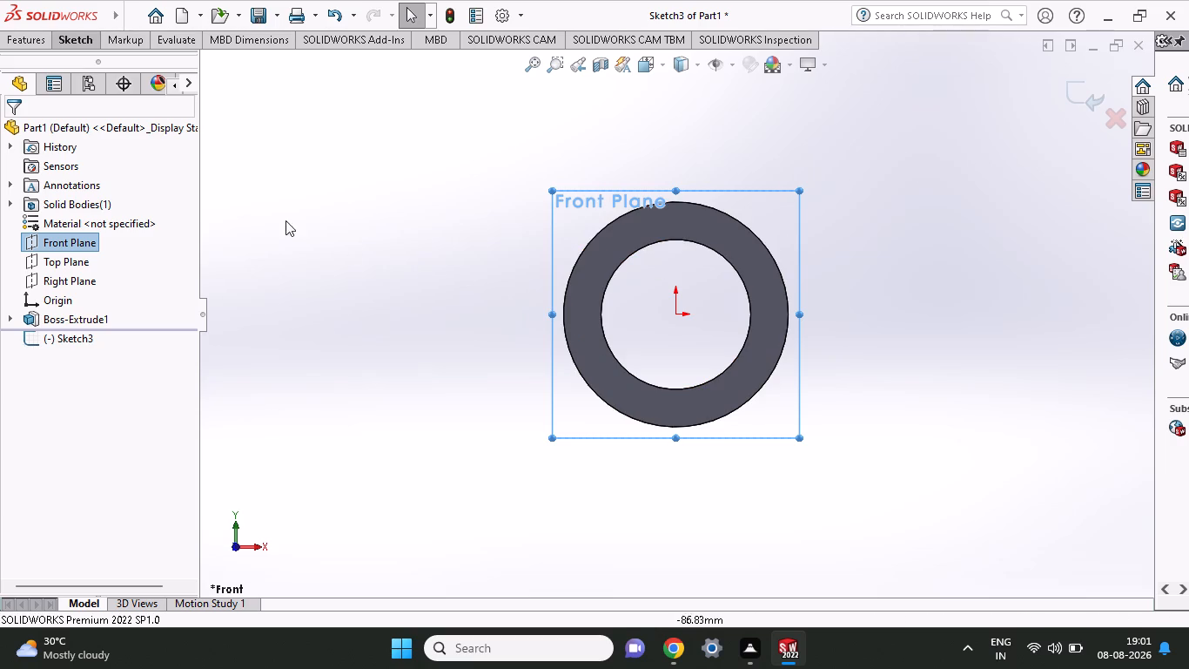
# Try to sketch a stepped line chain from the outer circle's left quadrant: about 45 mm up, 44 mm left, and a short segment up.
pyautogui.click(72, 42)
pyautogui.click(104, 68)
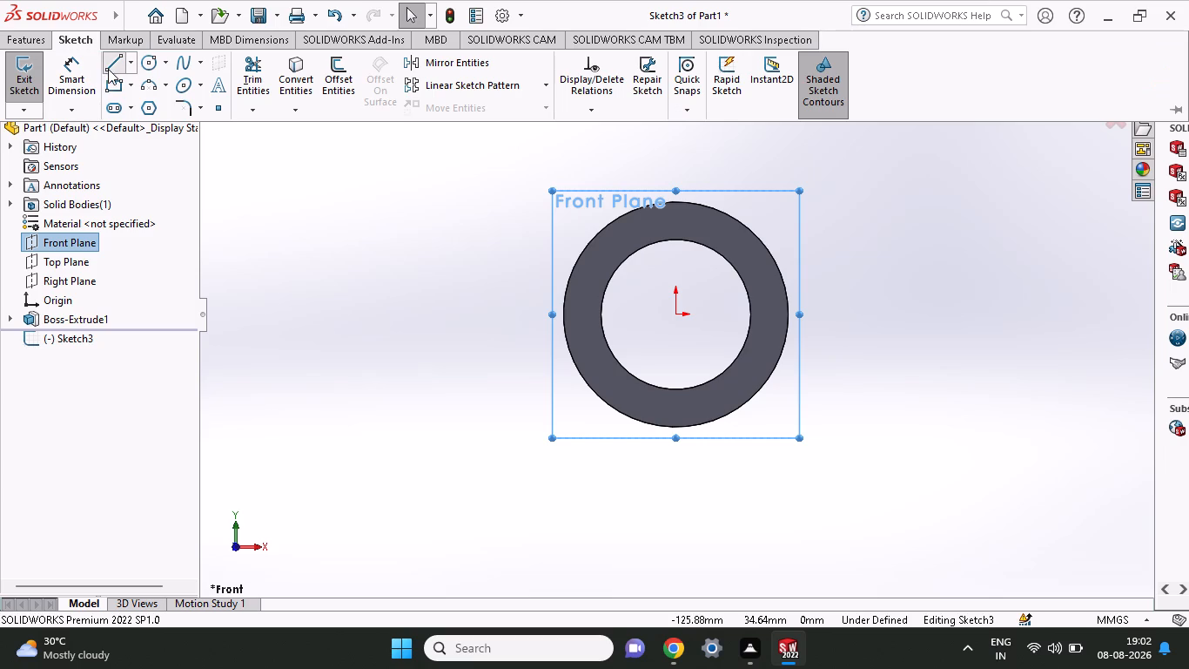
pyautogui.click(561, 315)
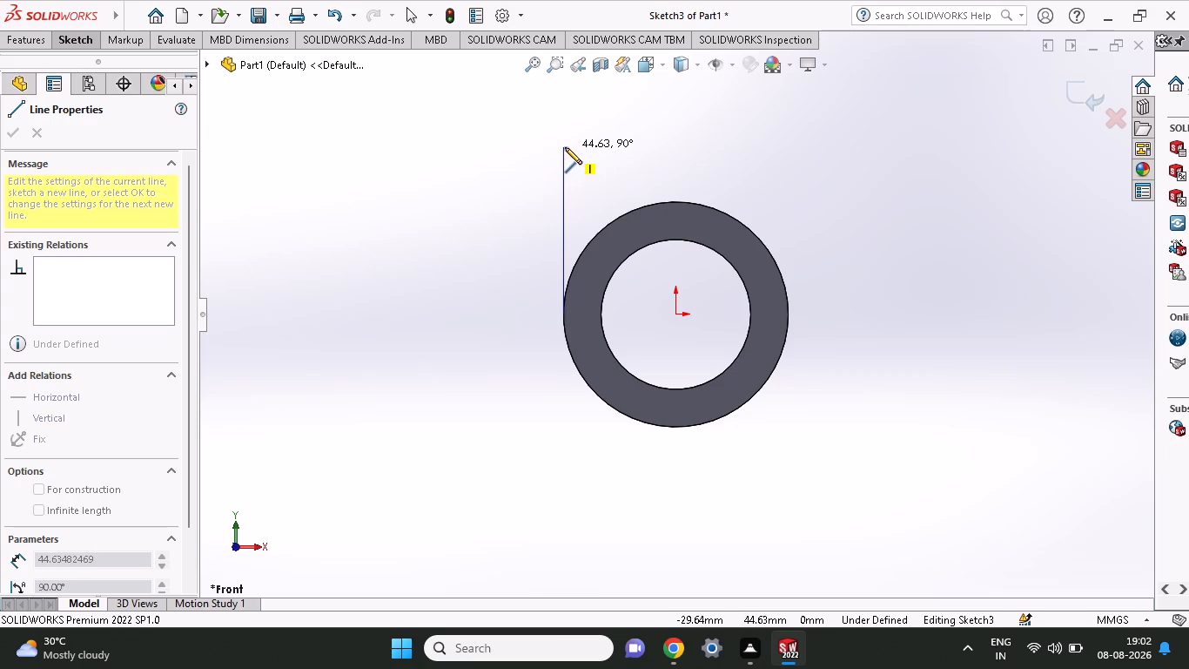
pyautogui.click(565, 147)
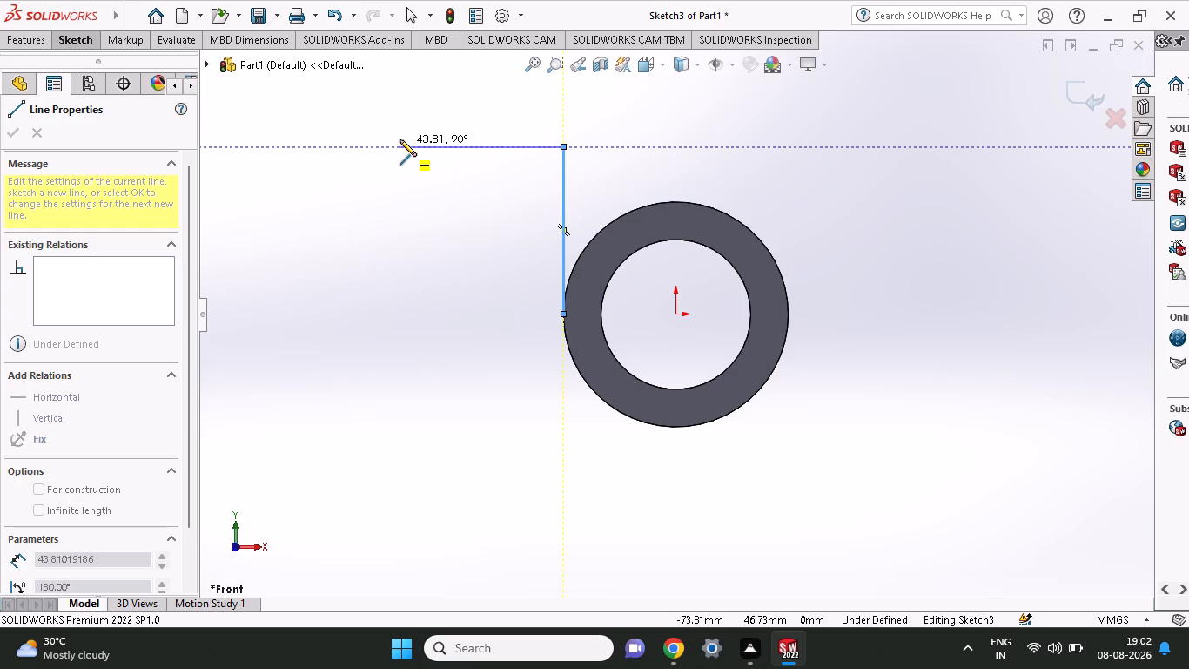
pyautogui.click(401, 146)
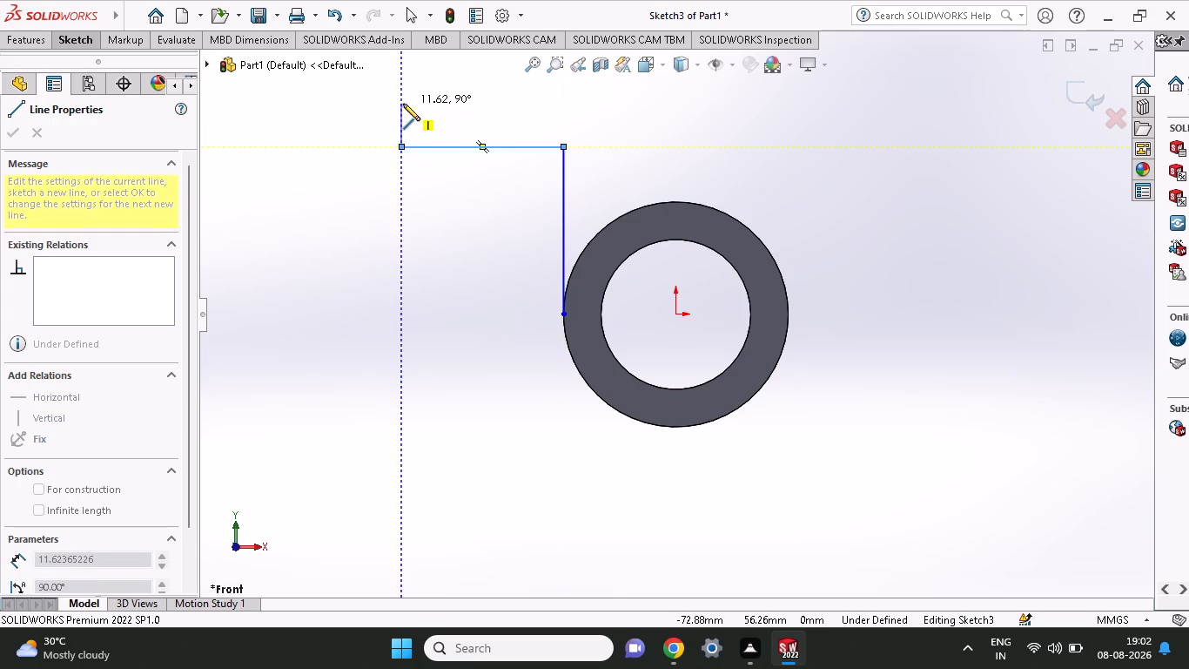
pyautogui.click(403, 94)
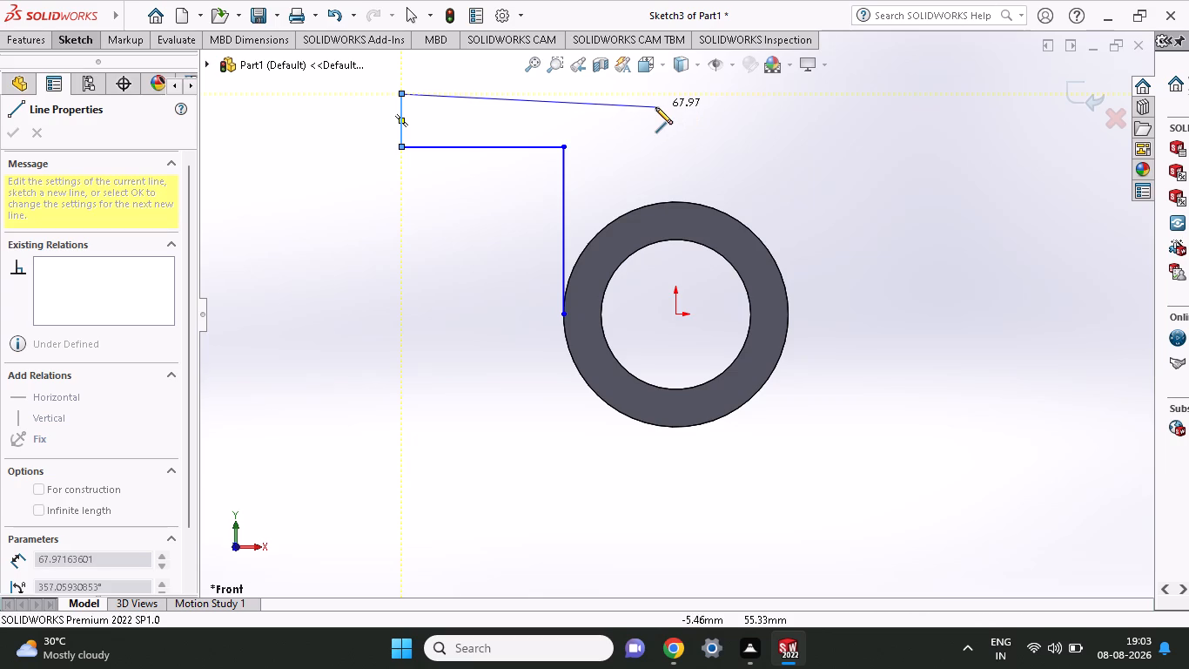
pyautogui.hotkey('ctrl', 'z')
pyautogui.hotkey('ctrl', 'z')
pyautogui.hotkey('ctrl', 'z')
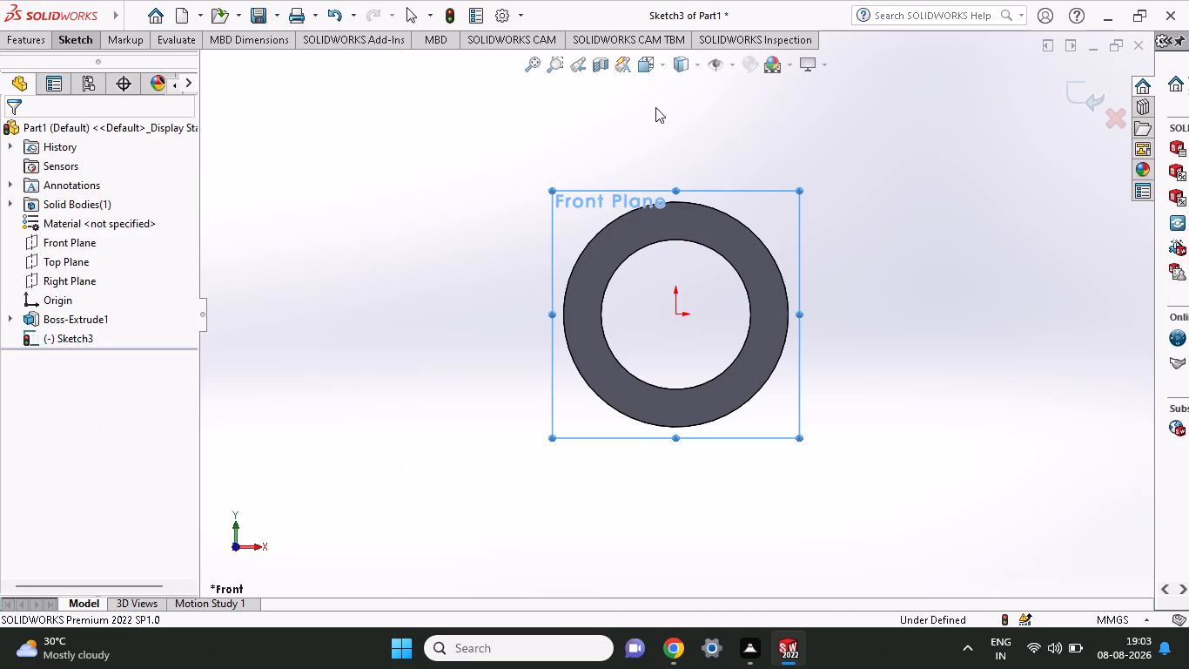
# Undo back to the original ring sketch and set the inner circle's diameter to 30 mm.
pyautogui.hotkey('ctrl', 'z')
pyautogui.hotkey('ctrl', 'z')
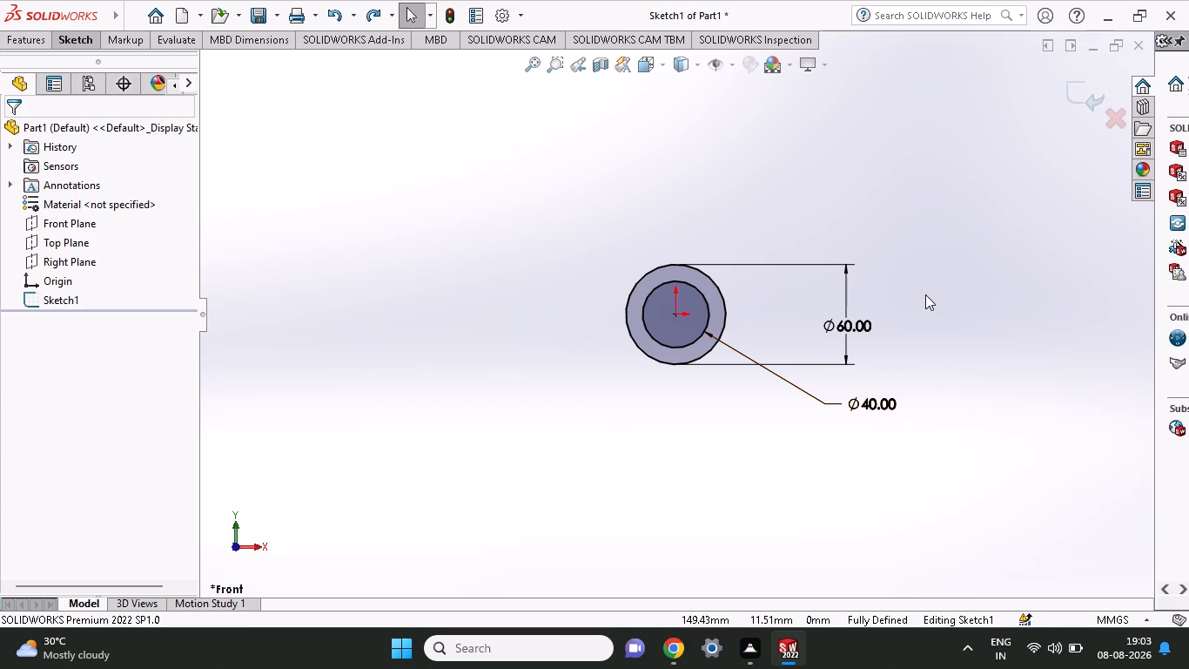
pyautogui.doubleClick(877, 404)
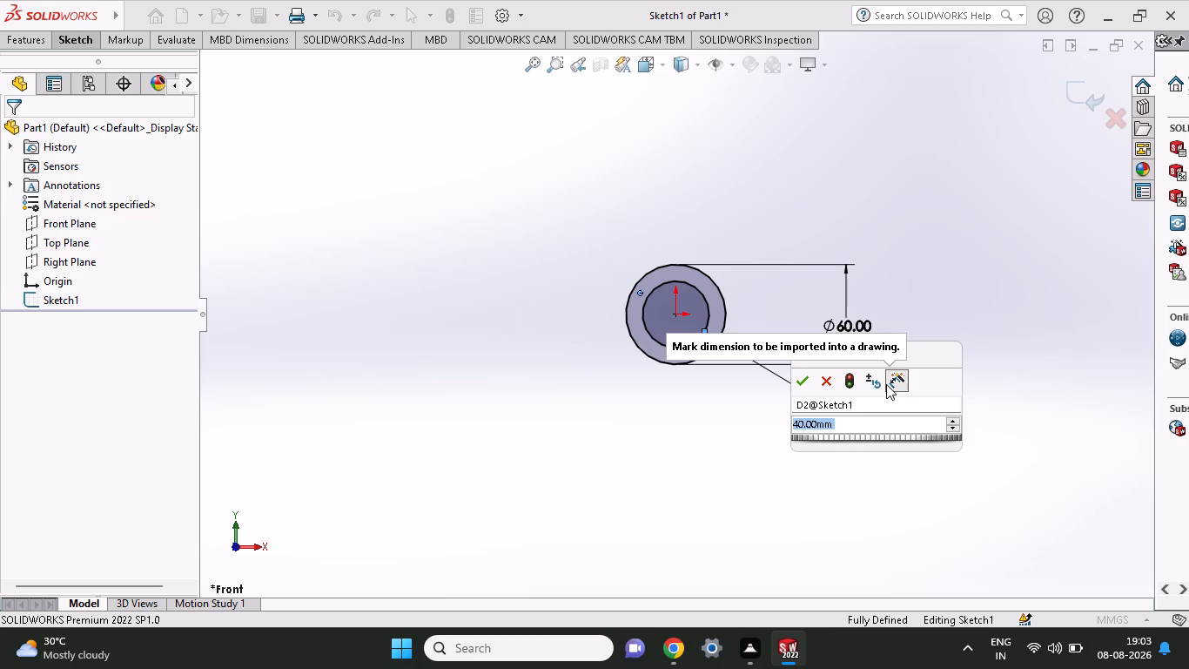
pyautogui.write('30')
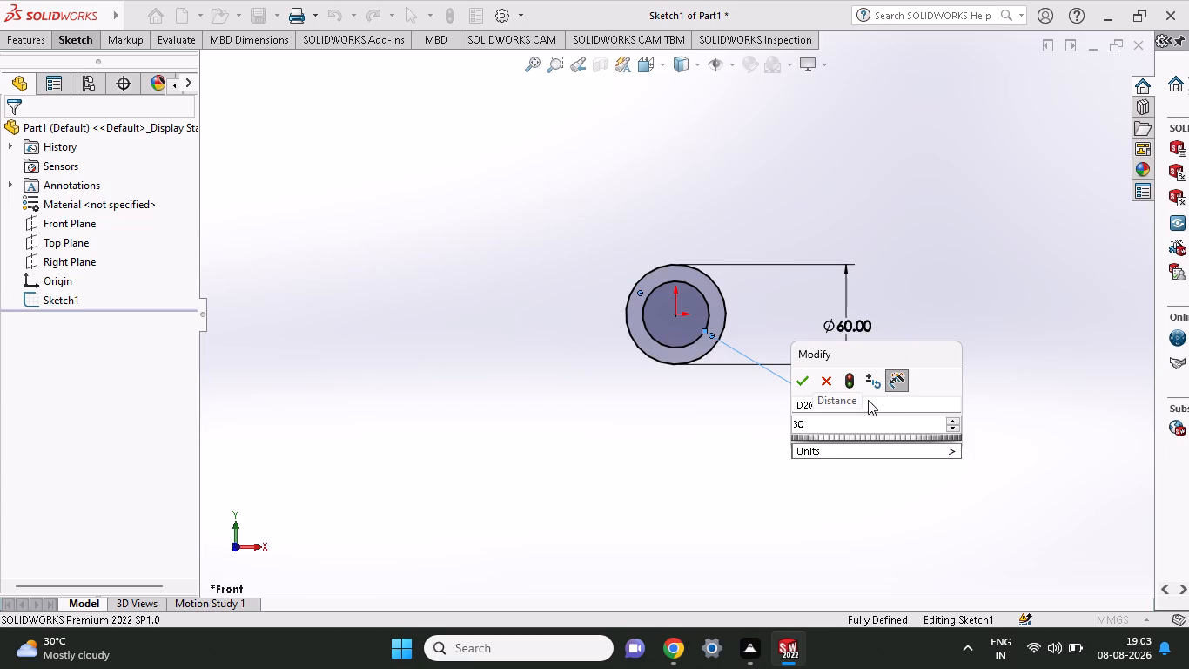
pyautogui.click(804, 375)
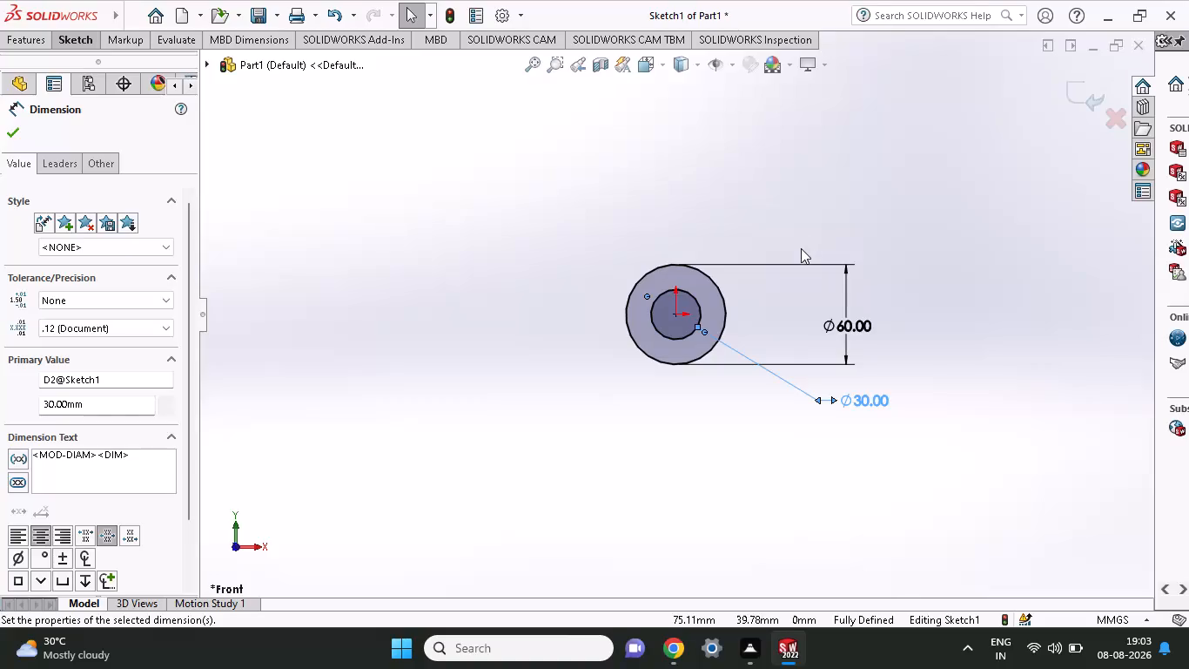
# Extrude the ring profile with a Mid Plane end condition and a depth of 40 mm.
pyautogui.click(3, 38)
pyautogui.click(31, 83)
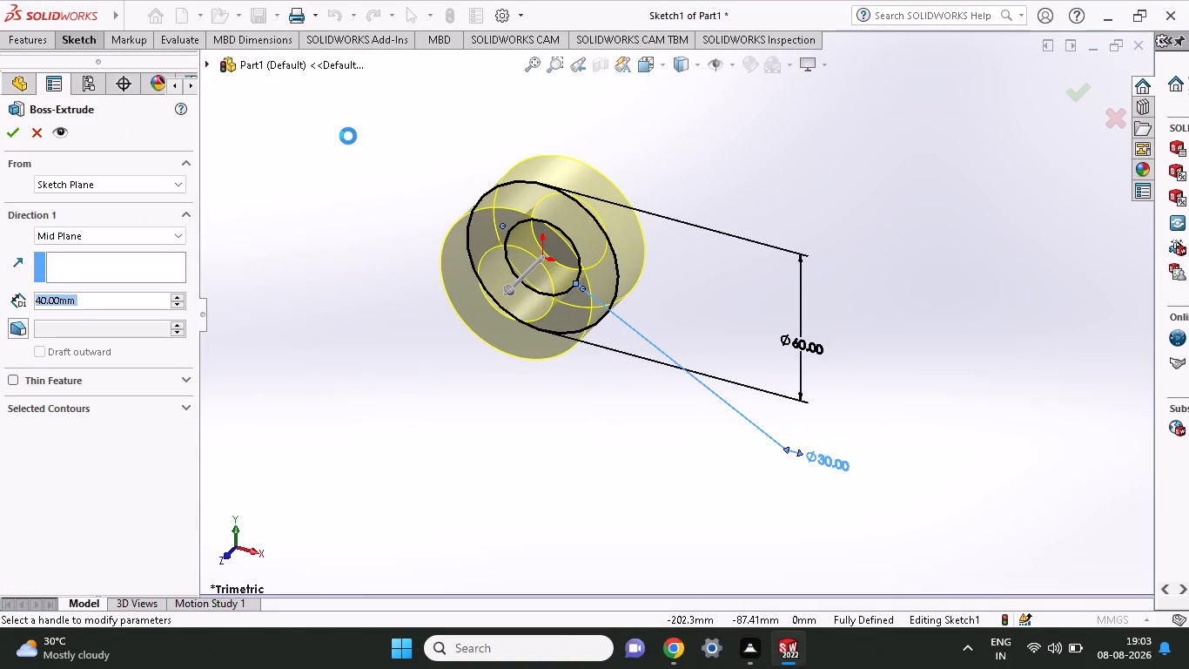
pyautogui.click(18, 132)
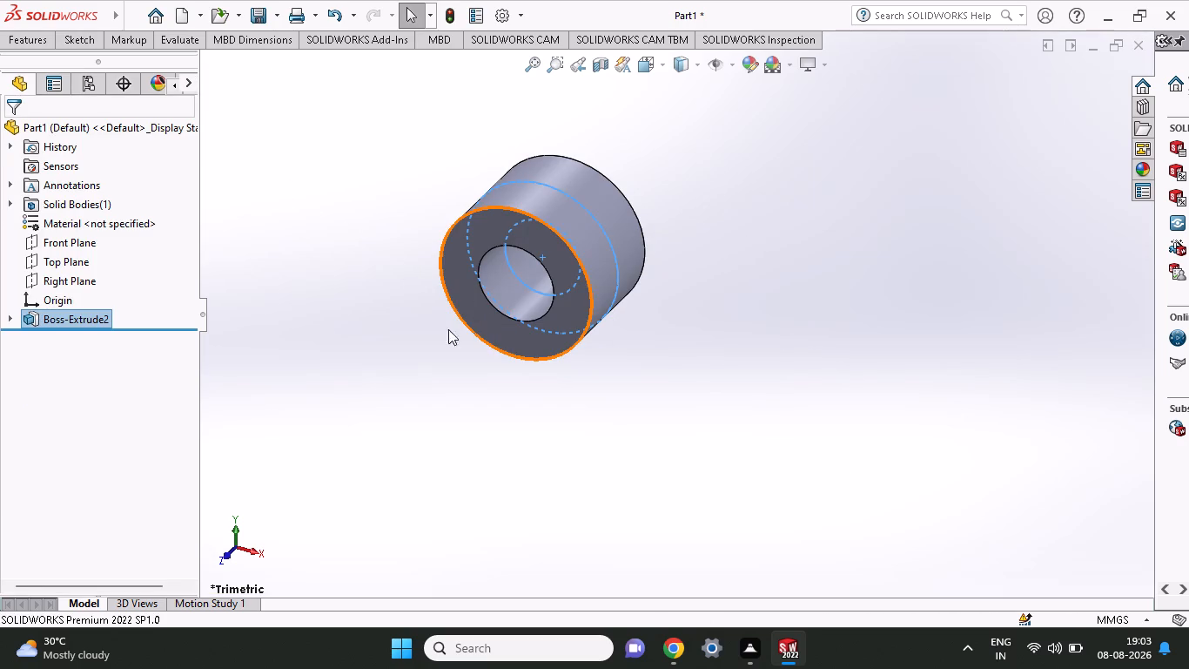
# Start a new sketch on the Front Plane through the middle of the hollow cylinder.
pyautogui.click(35, 43)
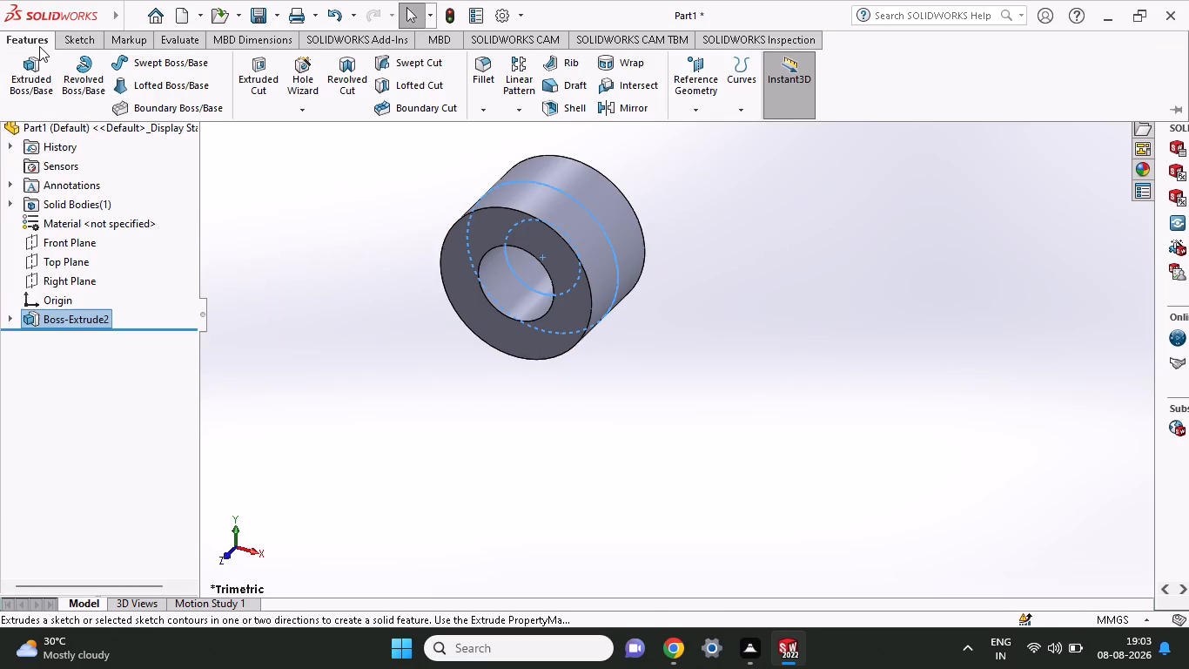
pyautogui.click(39, 46)
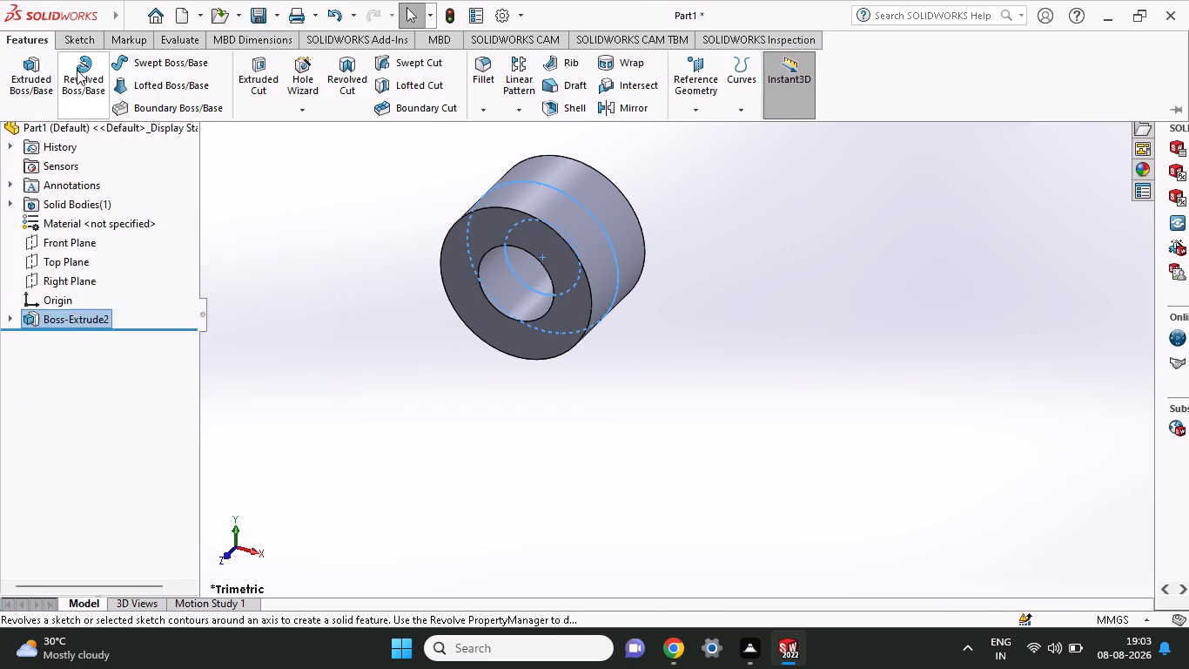
pyautogui.rightClick(64, 248)
pyautogui.click(71, 226)
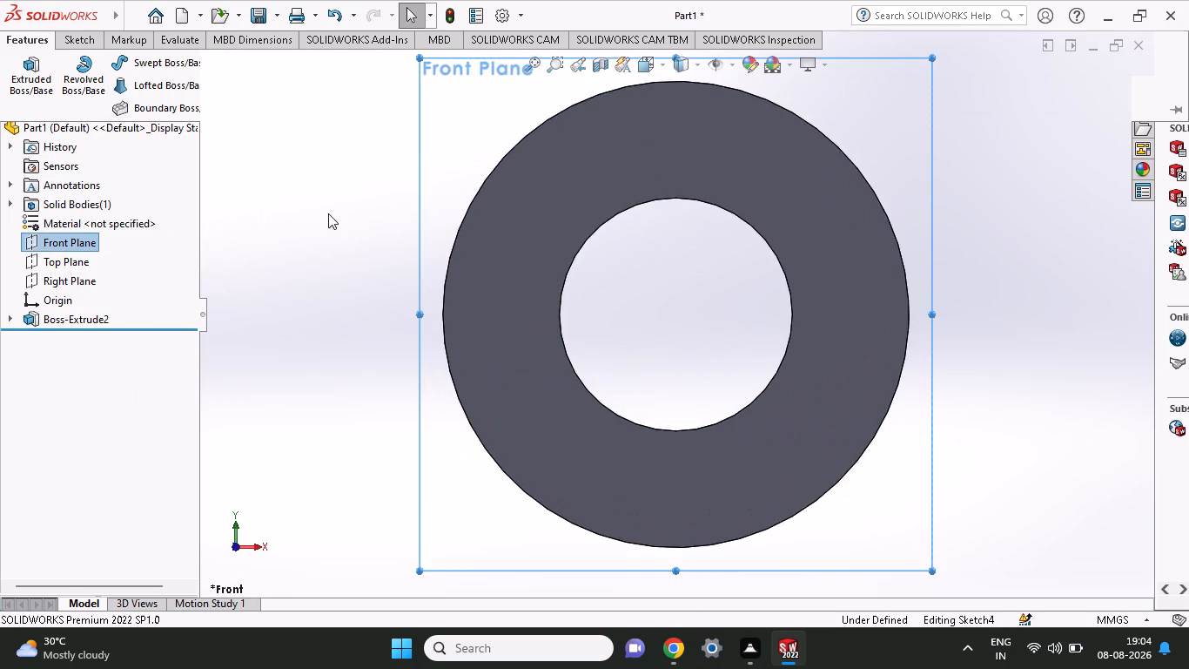
pyautogui.scroll(2, 473, 209)
pyautogui.scroll(1, 607, 213)
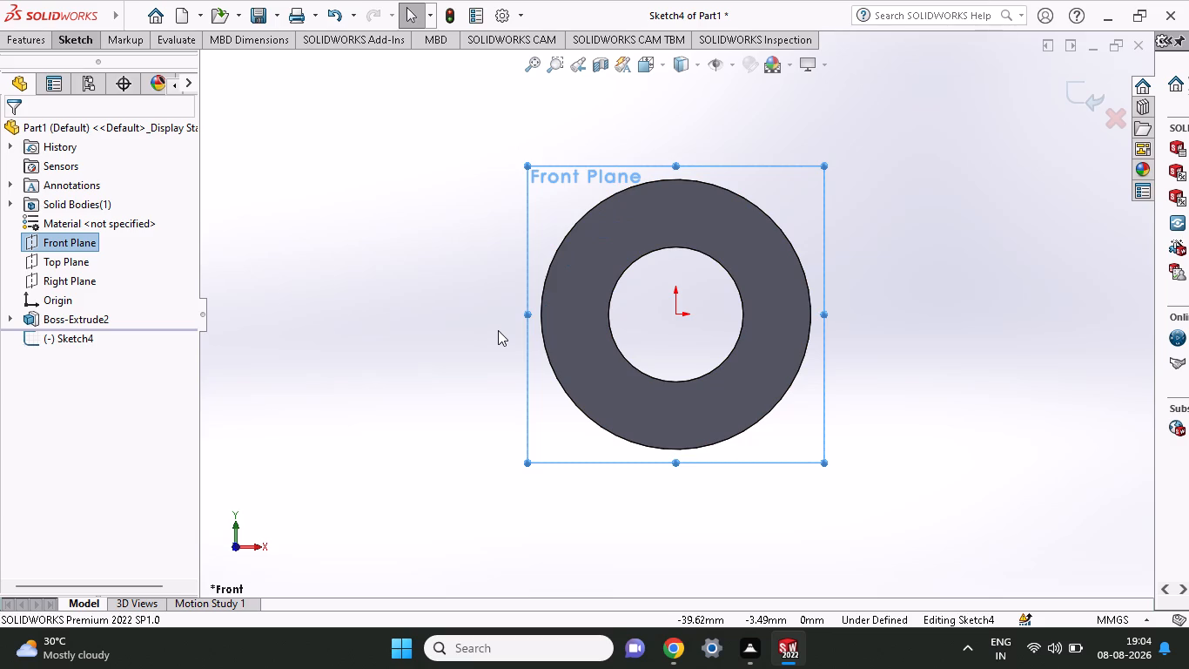
# Sketch a vertical line about 58 mm long, going up from the outer circle's left quadrant point.
pyautogui.click(72, 37)
pyautogui.click(106, 62)
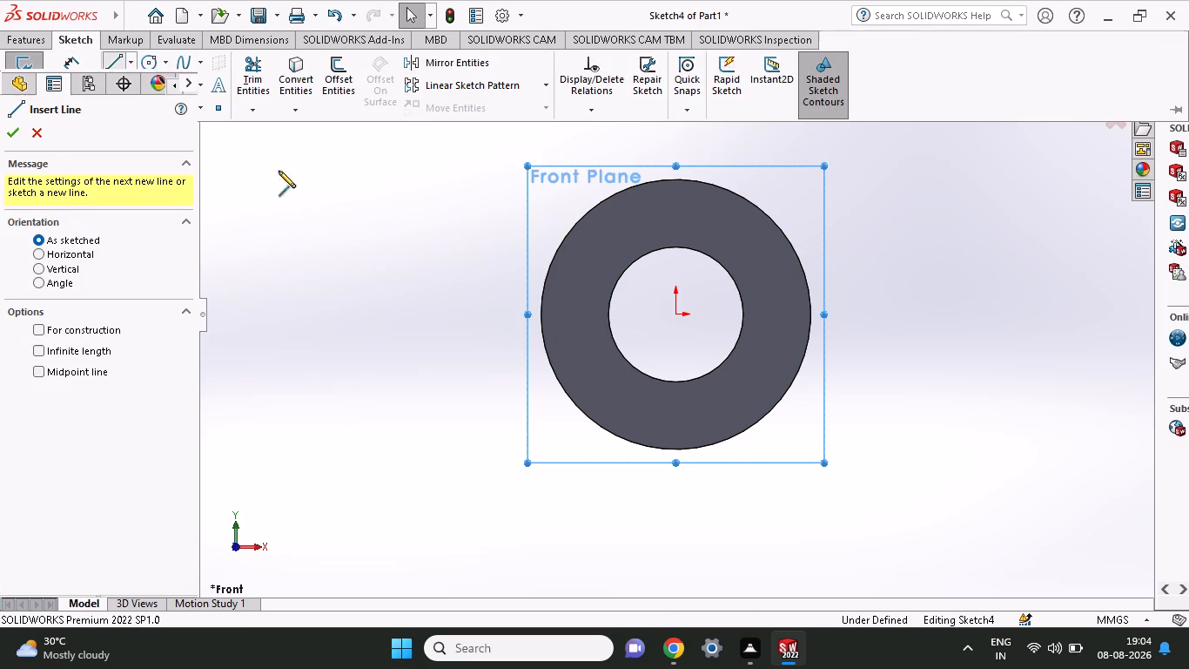
pyautogui.click(541, 314)
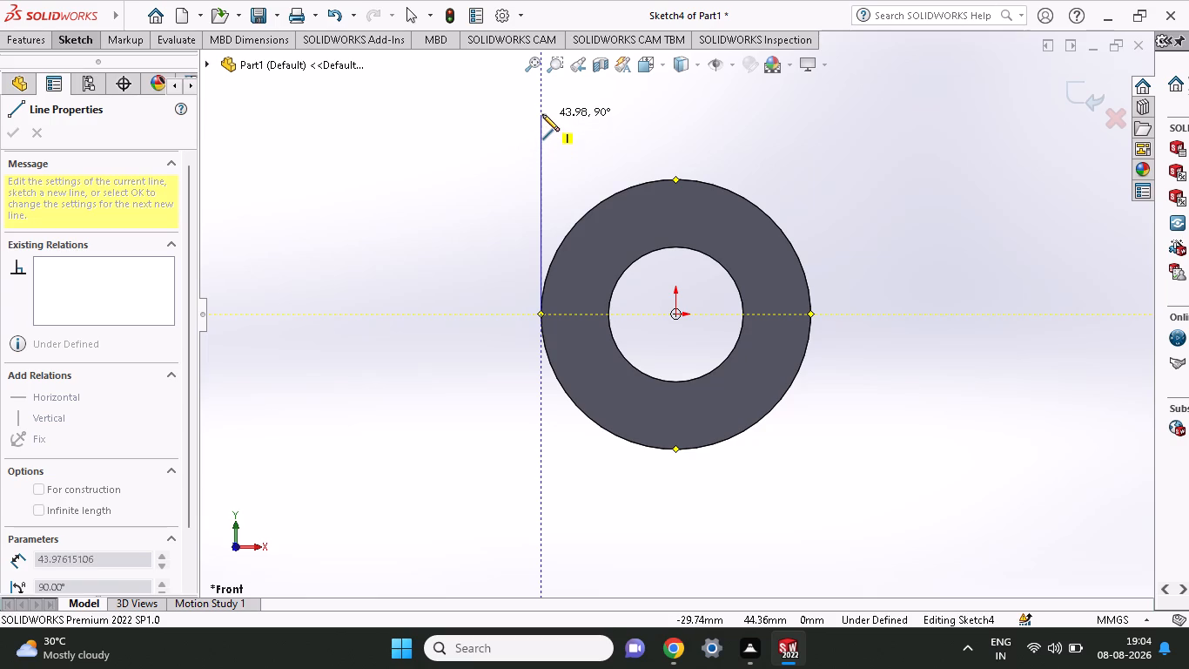
pyautogui.scroll(3, 542, 113)
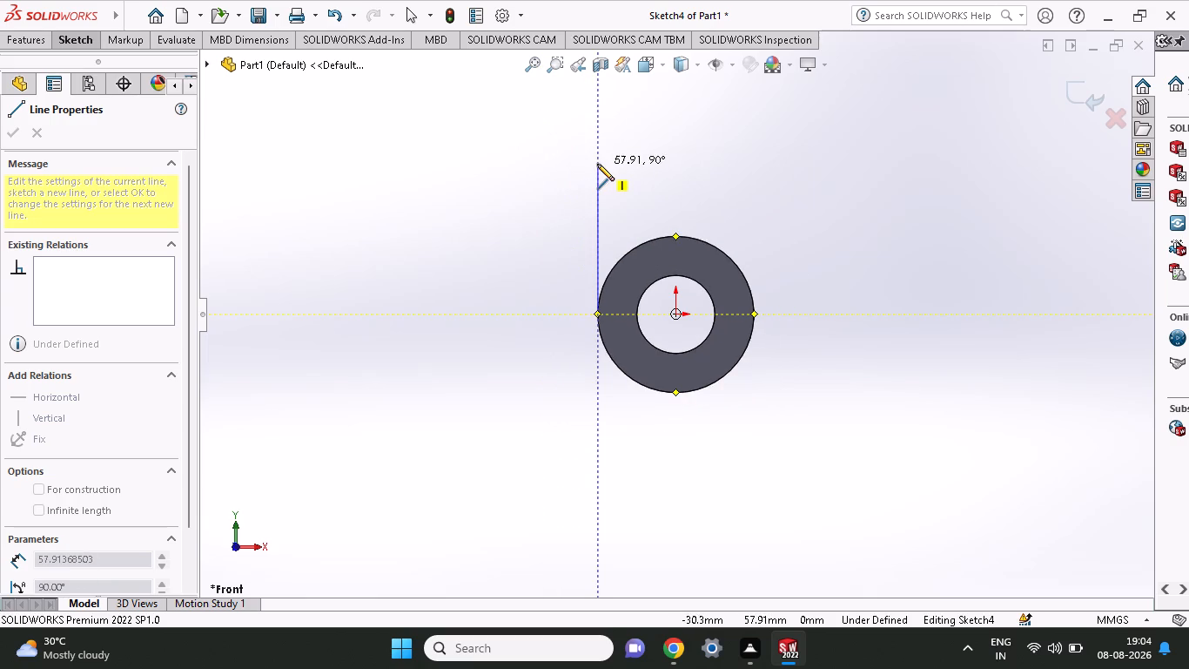
pyautogui.click(597, 164)
pyautogui.rightClick(729, 183)
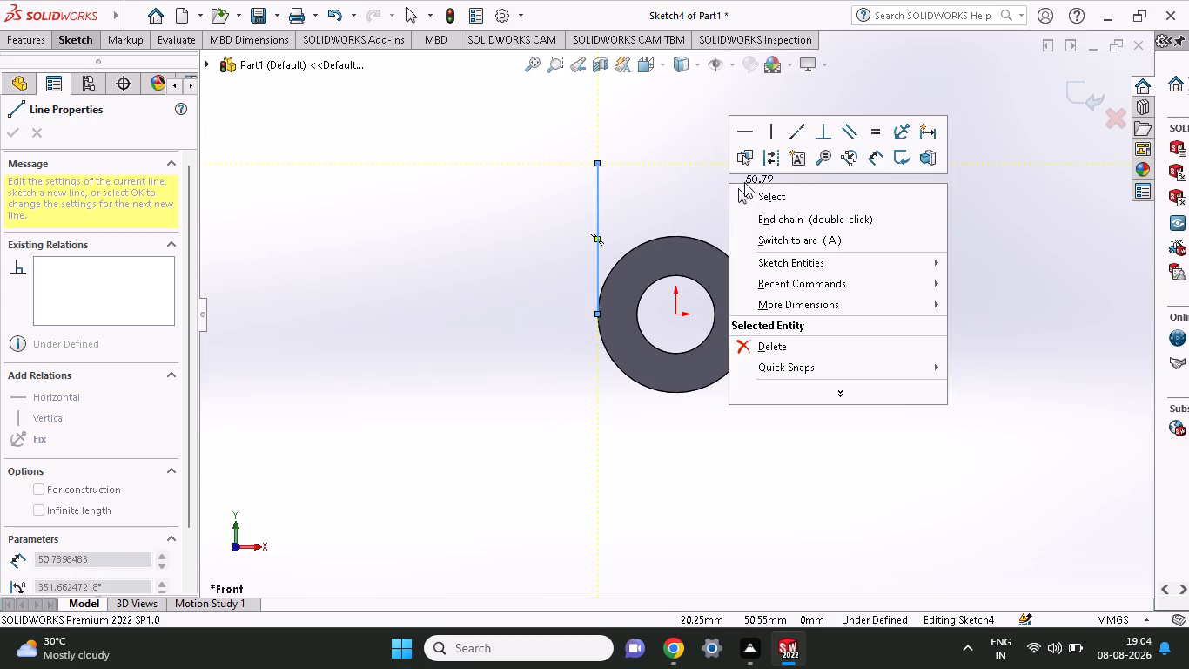
pyautogui.click(745, 190)
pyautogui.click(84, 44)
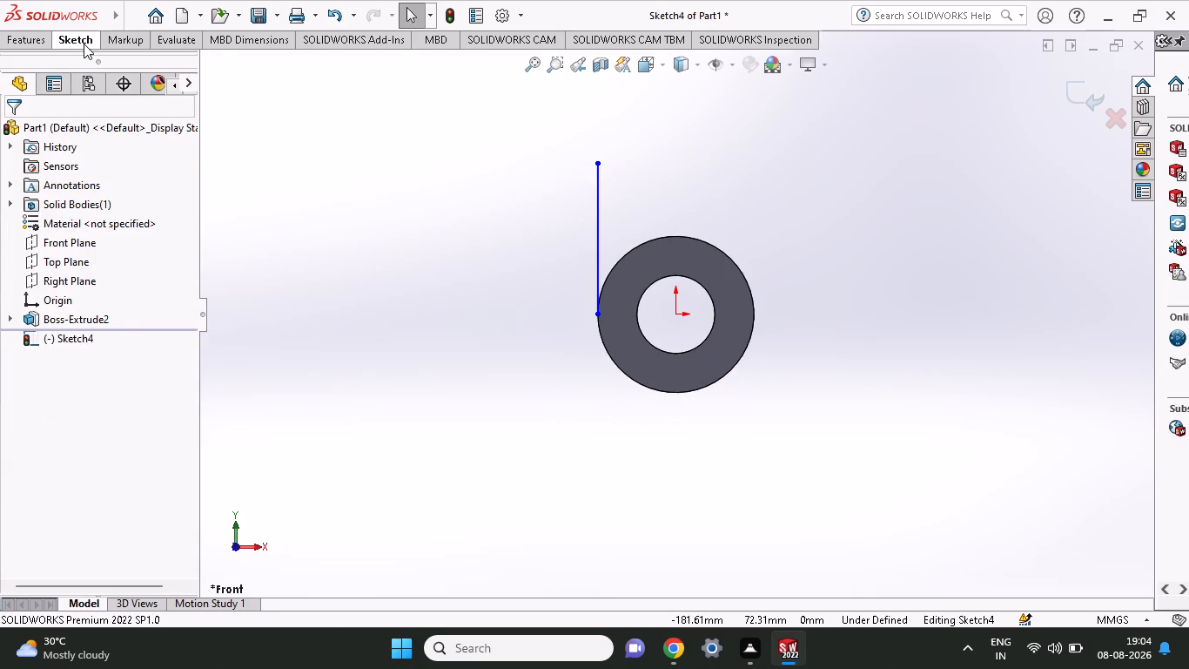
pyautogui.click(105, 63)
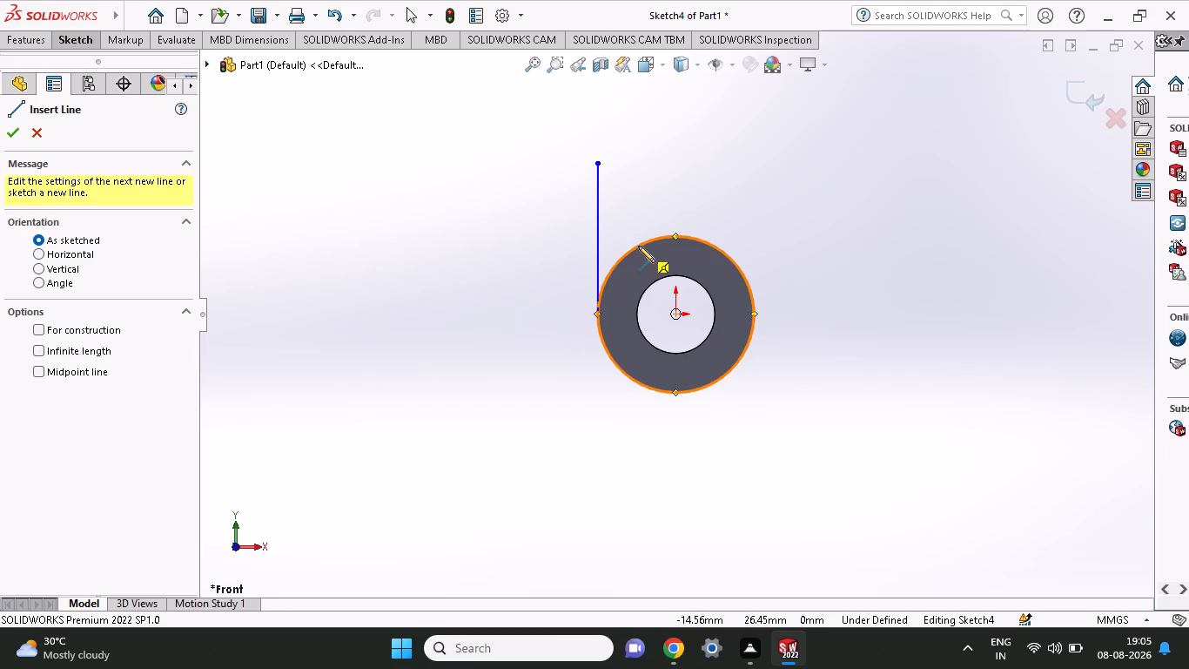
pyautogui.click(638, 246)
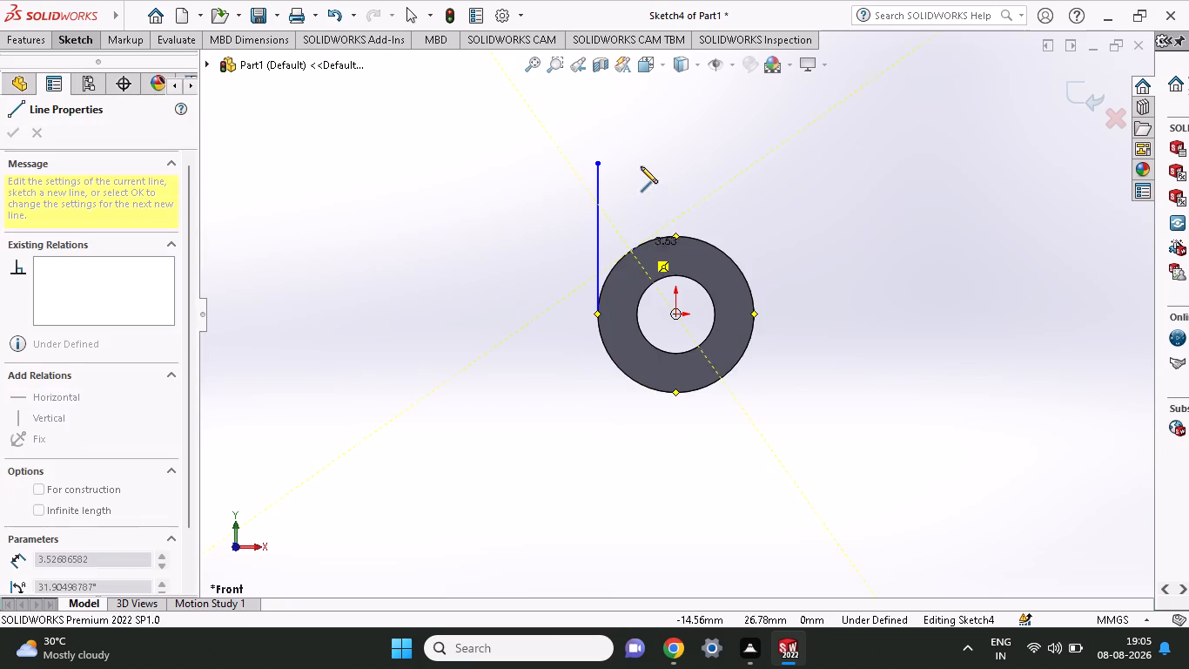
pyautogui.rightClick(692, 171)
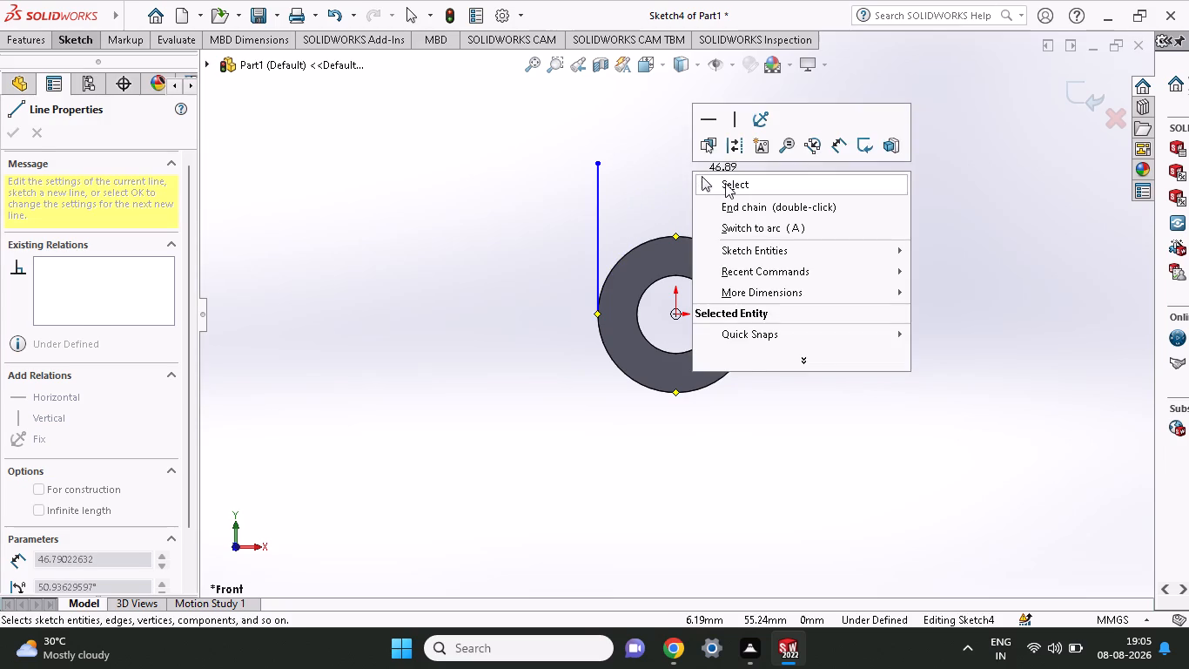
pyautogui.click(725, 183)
# Sketch a second vertical line about 32 mm long, from the first line's top level down to the outer circle, about 15 mm to its right.
pyautogui.click(94, 47)
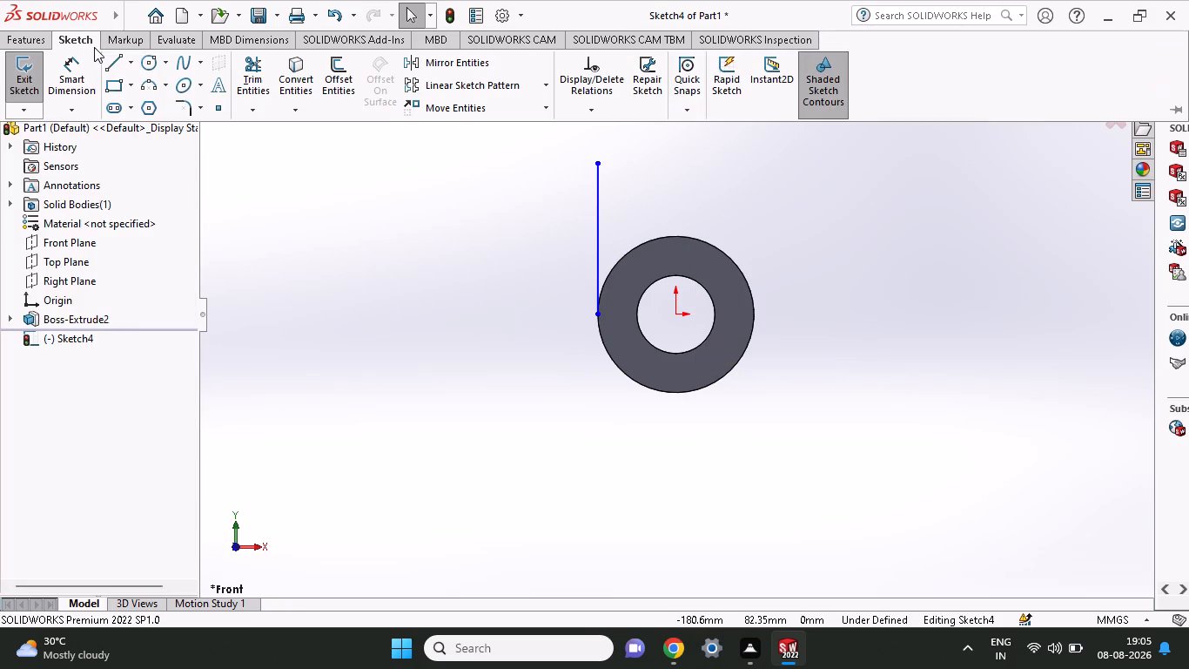
pyautogui.click(107, 64)
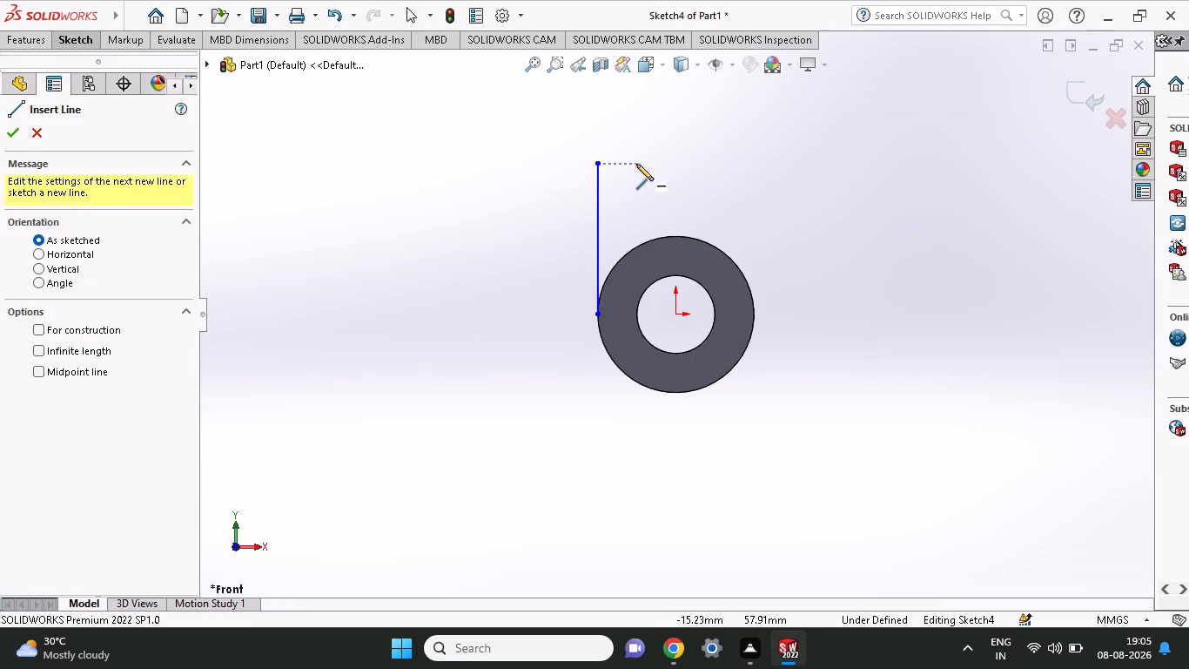
pyautogui.click(636, 164)
pyautogui.click(635, 247)
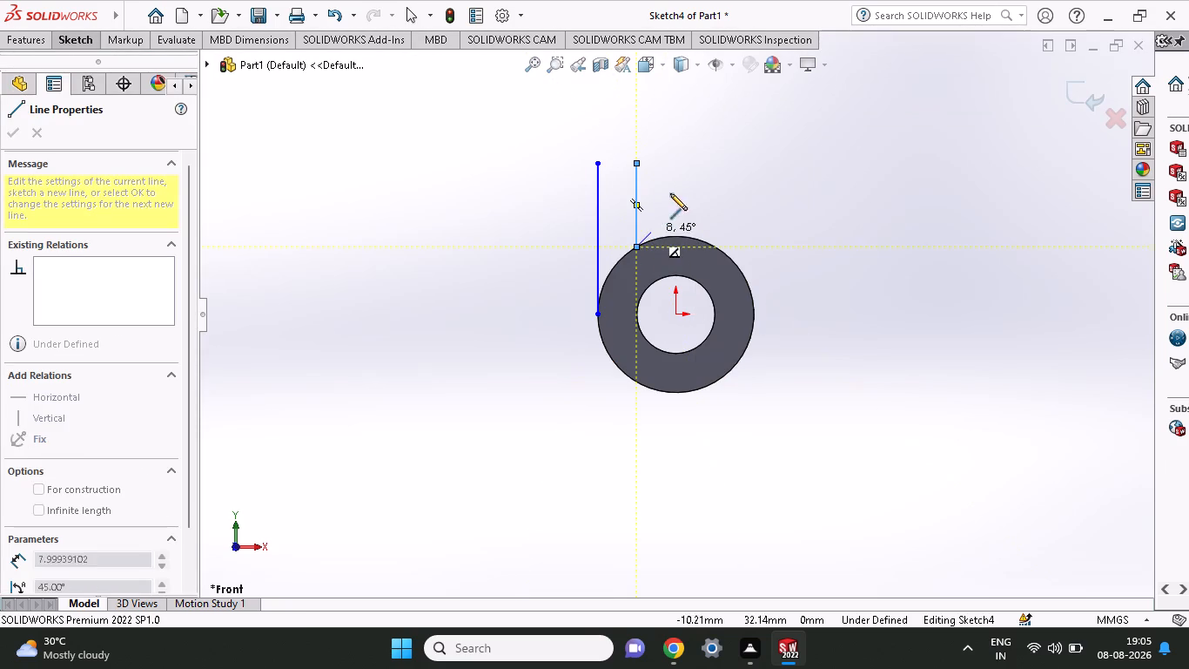
pyautogui.rightClick(726, 168)
pyautogui.click(738, 184)
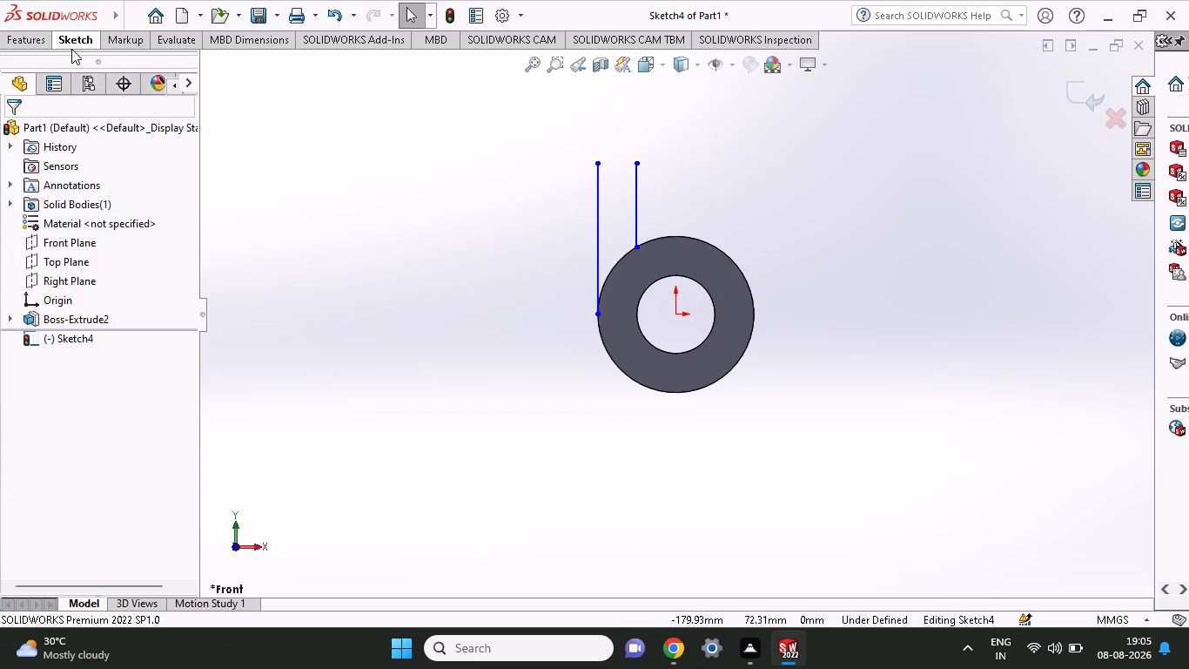
# Dimension the left vertical line's length to 48 mm with Smart Dimension, between its two endpoints.
pyautogui.click(72, 43)
pyautogui.click(84, 77)
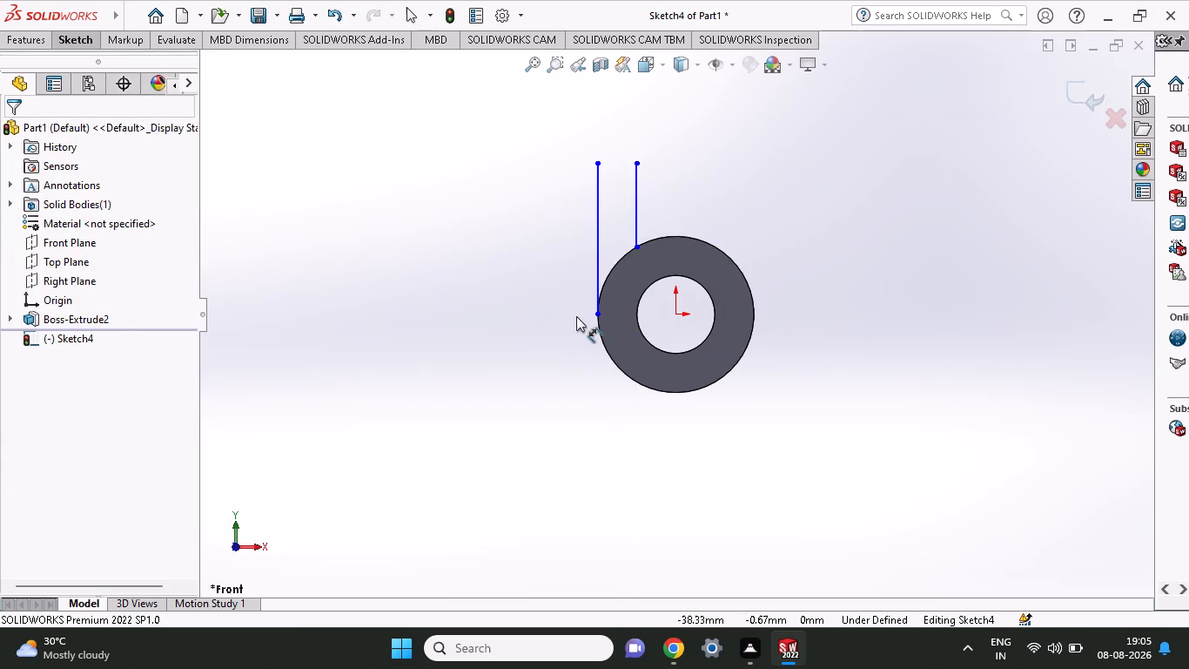
pyautogui.click(597, 314)
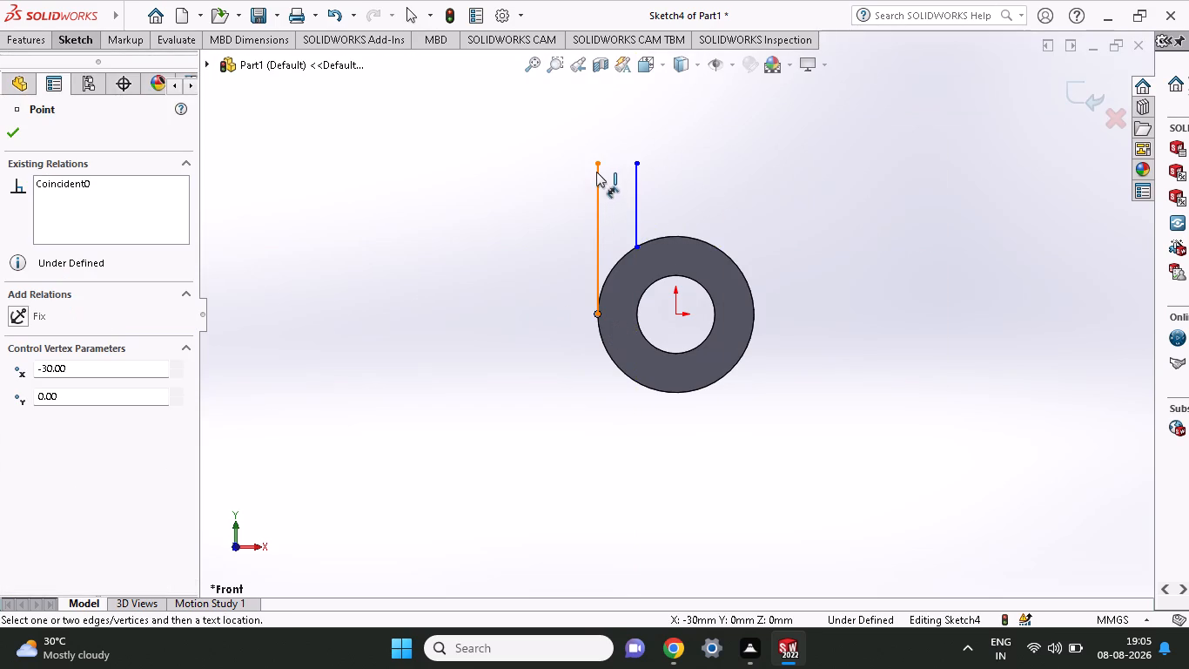
pyautogui.click(596, 160)
pyautogui.click(474, 184)
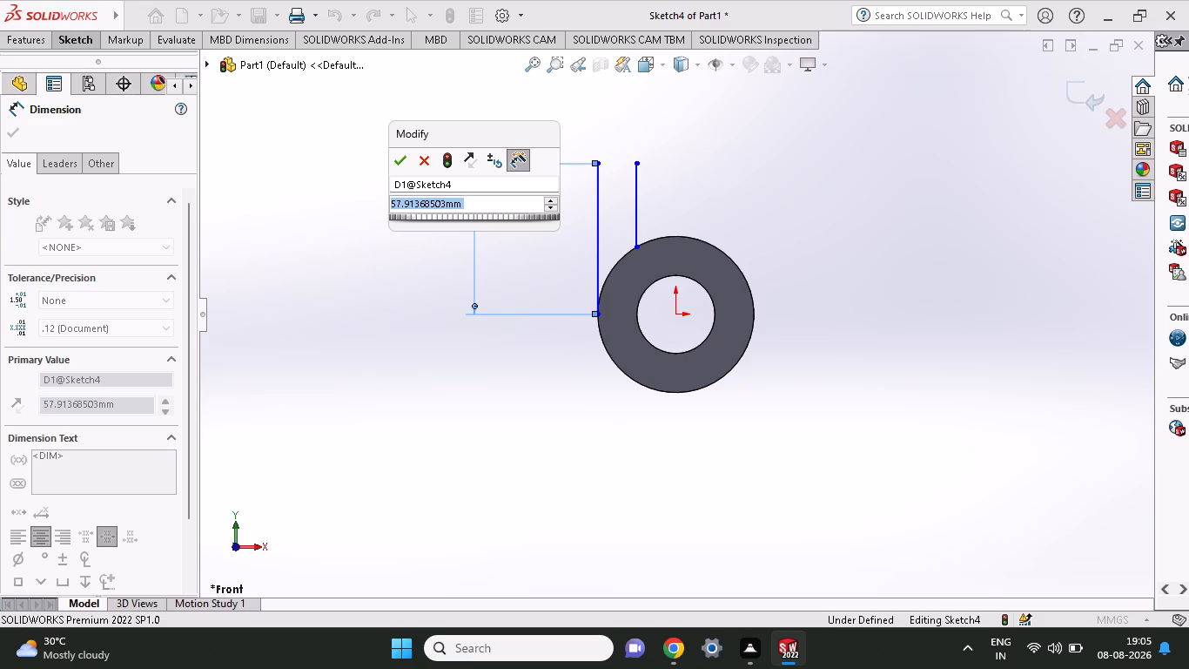
pyautogui.write('48')
pyautogui.press('Return')
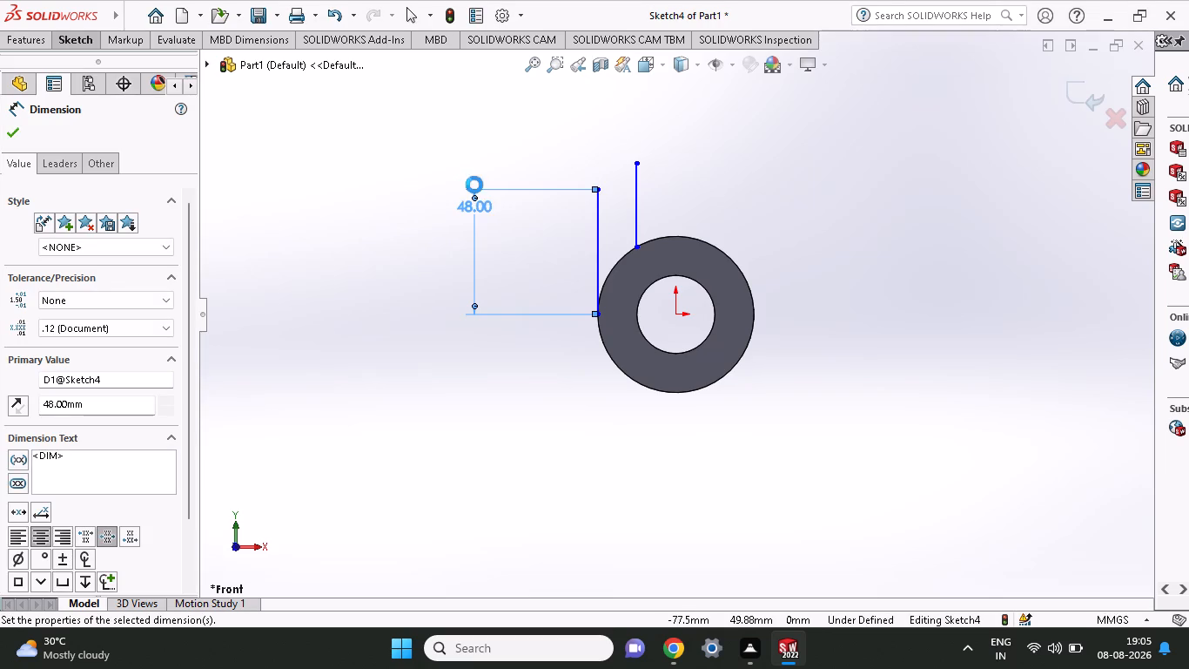
pyautogui.rightClick(673, 187)
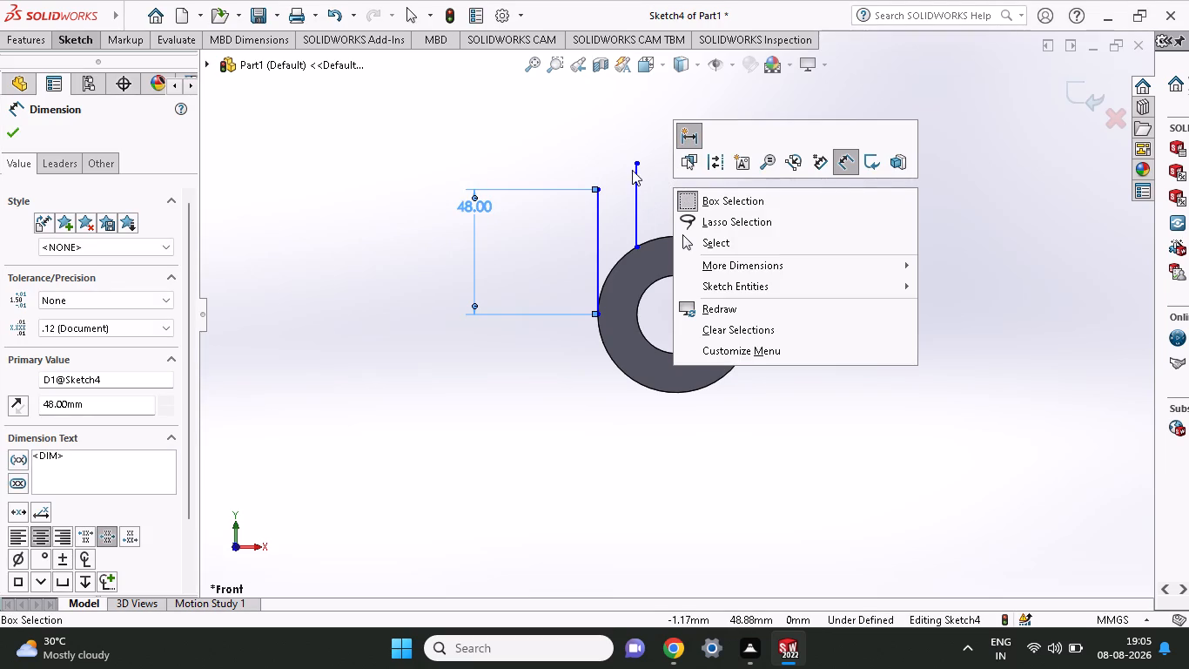
pyautogui.rightClick(554, 141)
pyautogui.click(448, 119)
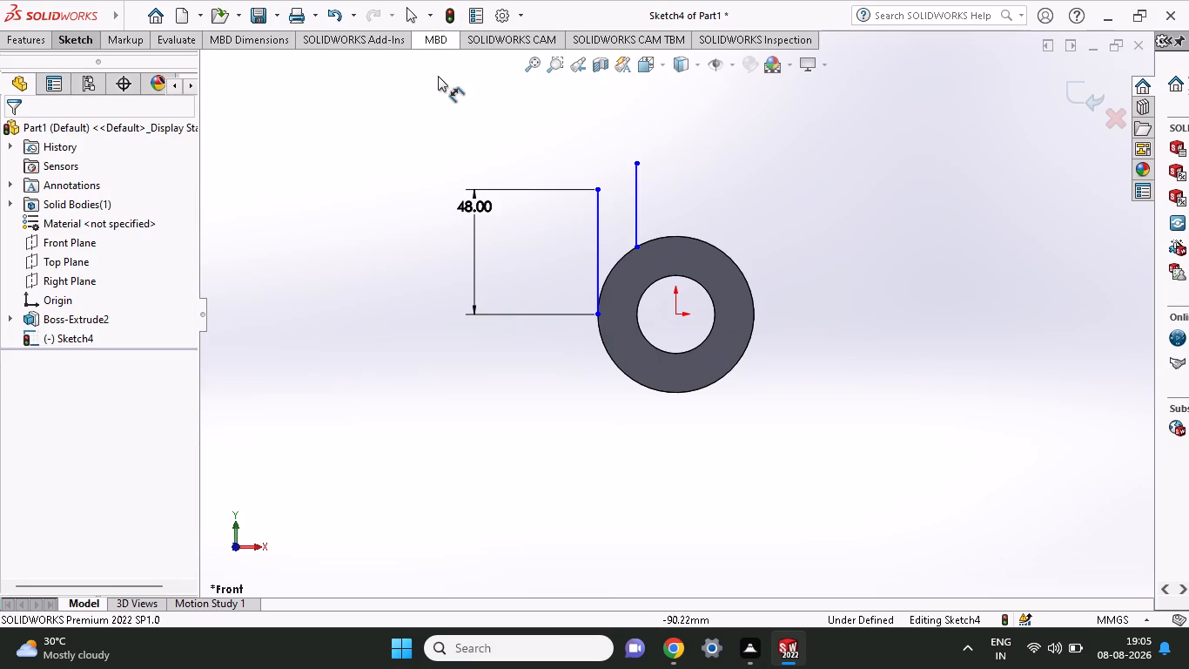
# Dimension the right vertical line's length to 48 mm, between its lower endpoint on the outer circle and its upper endpoint.
pyautogui.click(639, 247)
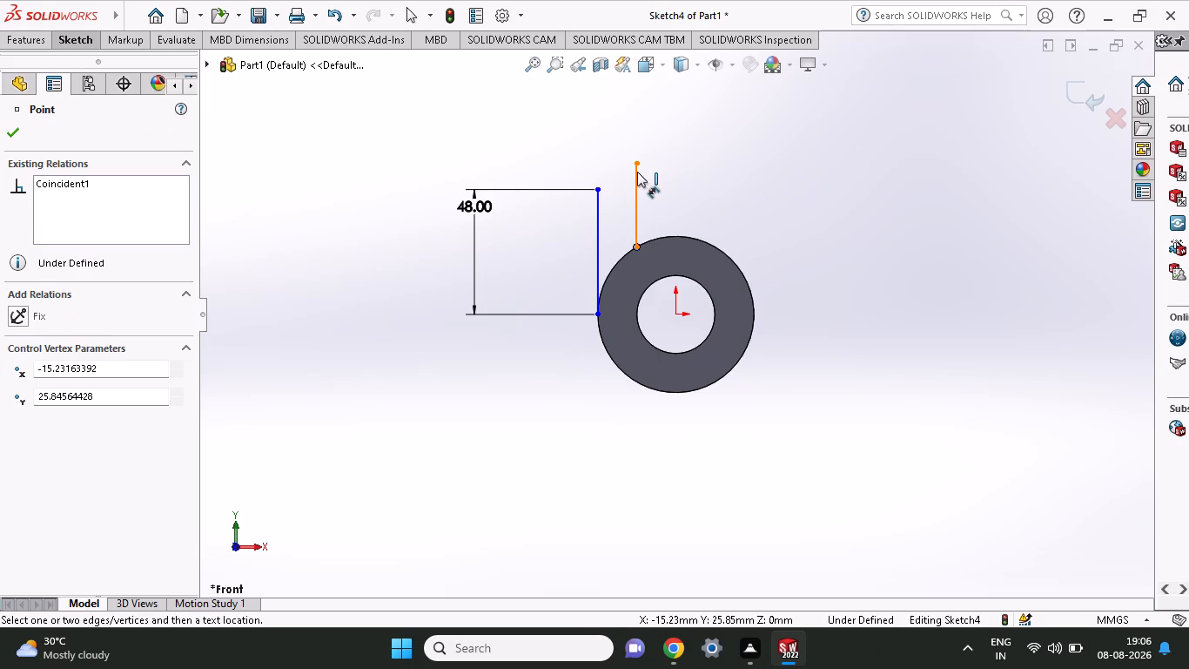
pyautogui.click(637, 167)
pyautogui.click(372, 187)
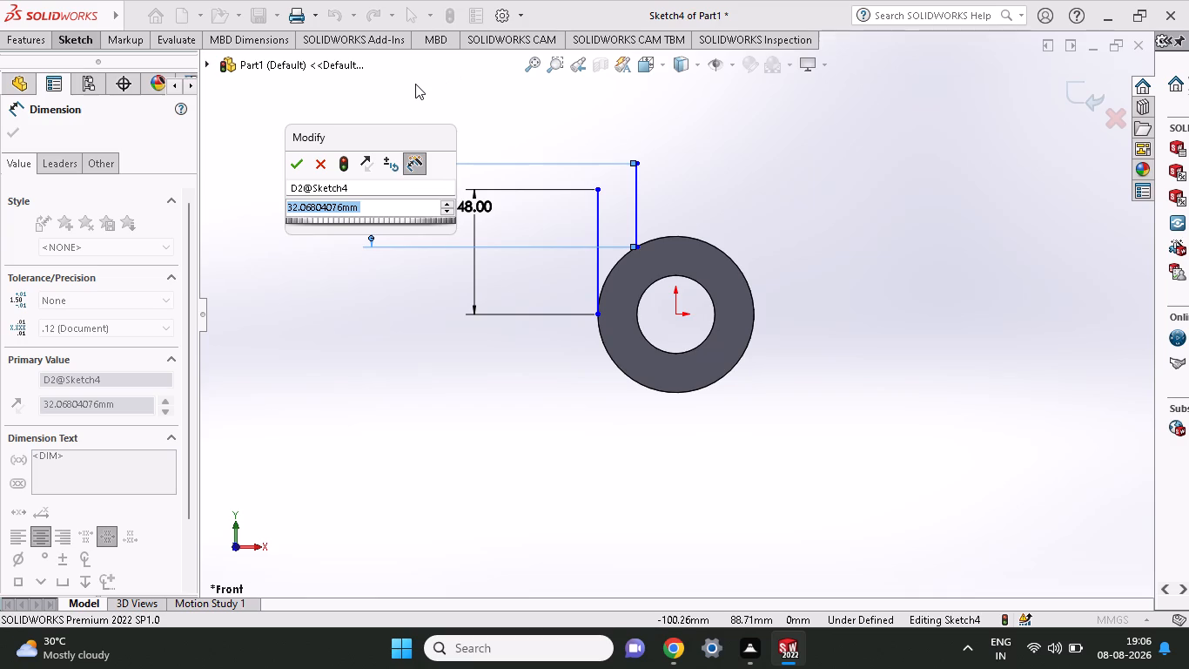
pyautogui.write('48')
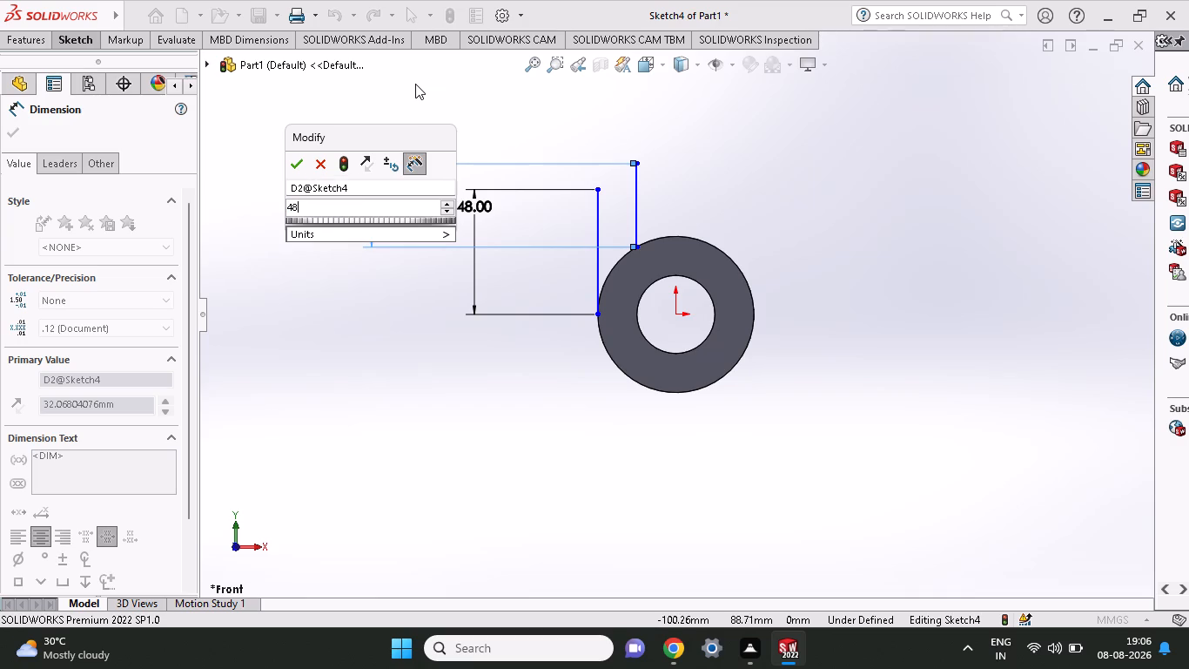
pyautogui.press('Return')
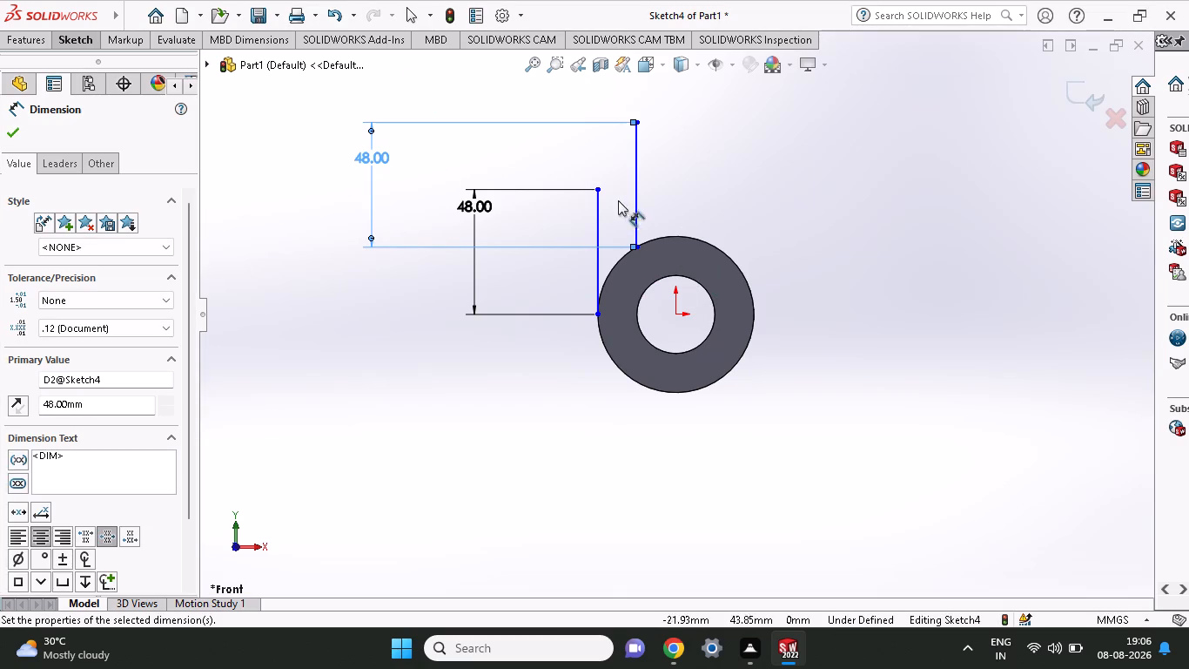
# Dimension the horizontal distance between the upper endpoints of the two vertical lines to 20 mm.
pyautogui.click(599, 190)
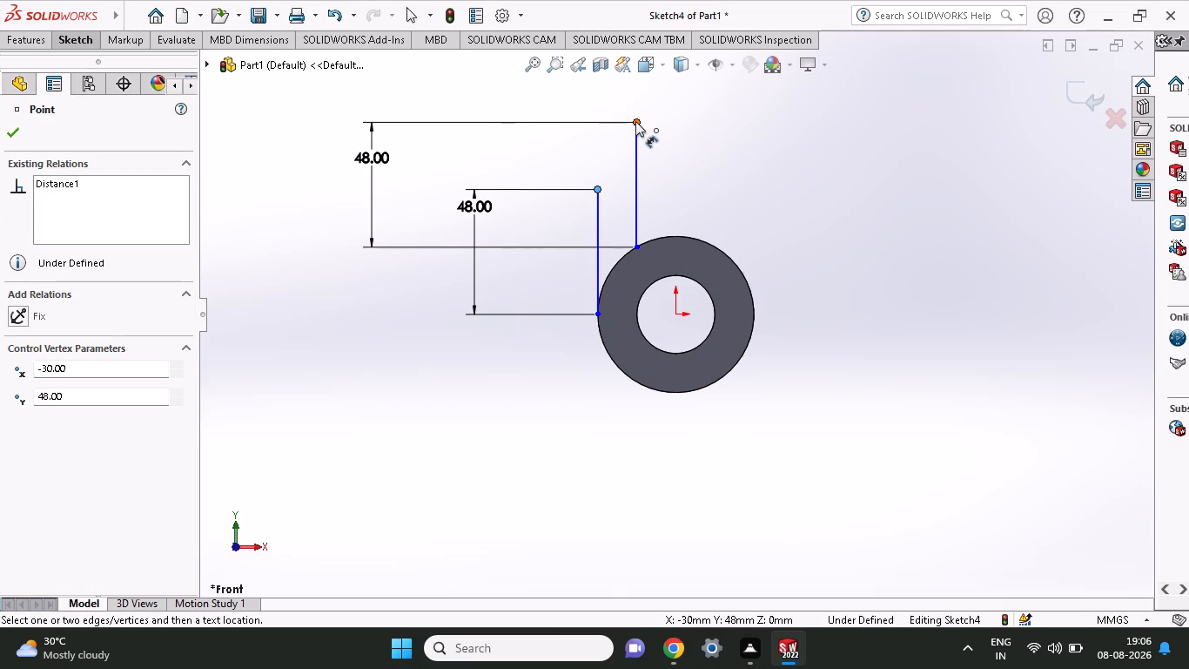
pyautogui.click(635, 121)
pyautogui.click(611, 502)
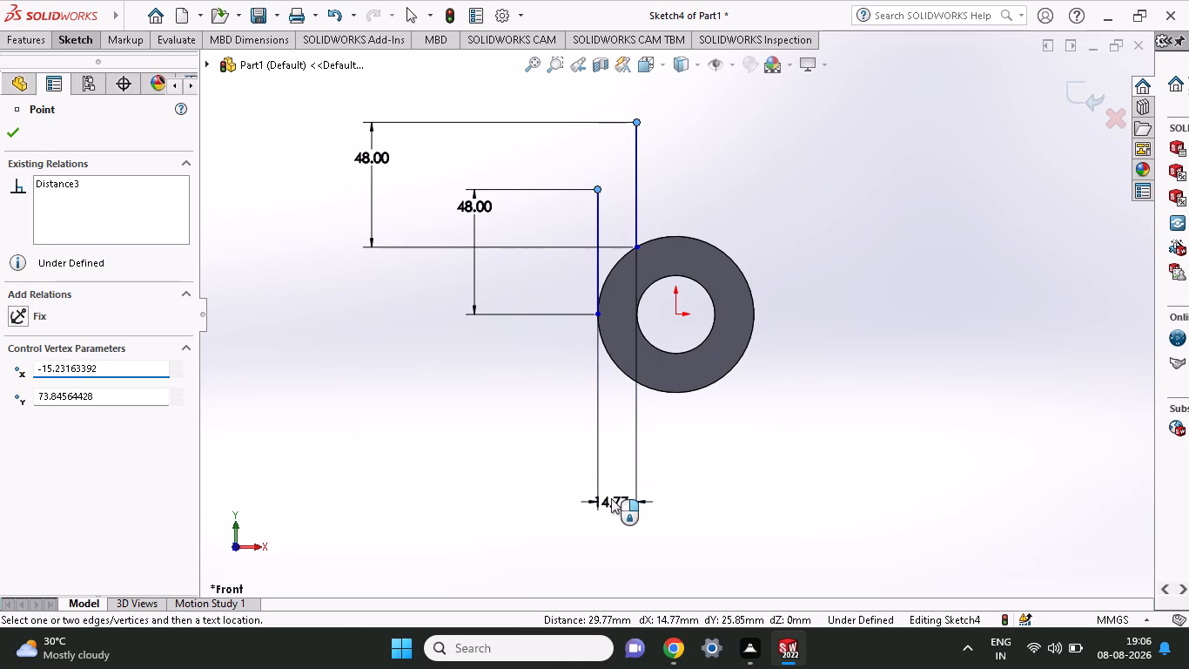
pyautogui.write('20')
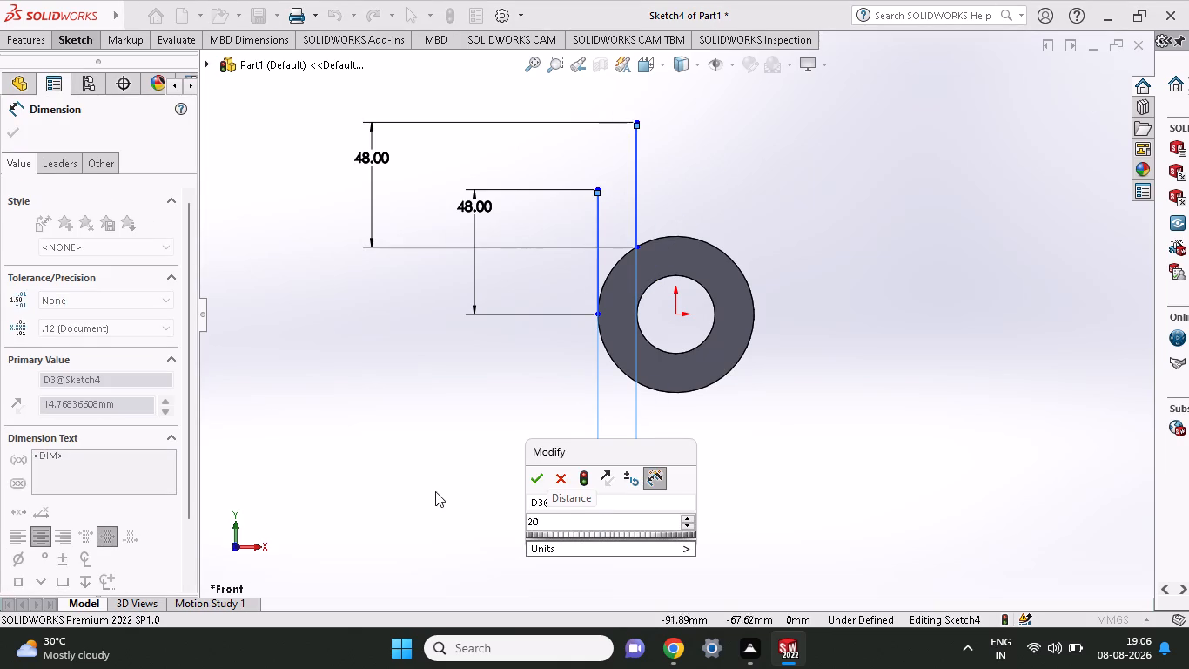
pyautogui.click(533, 476)
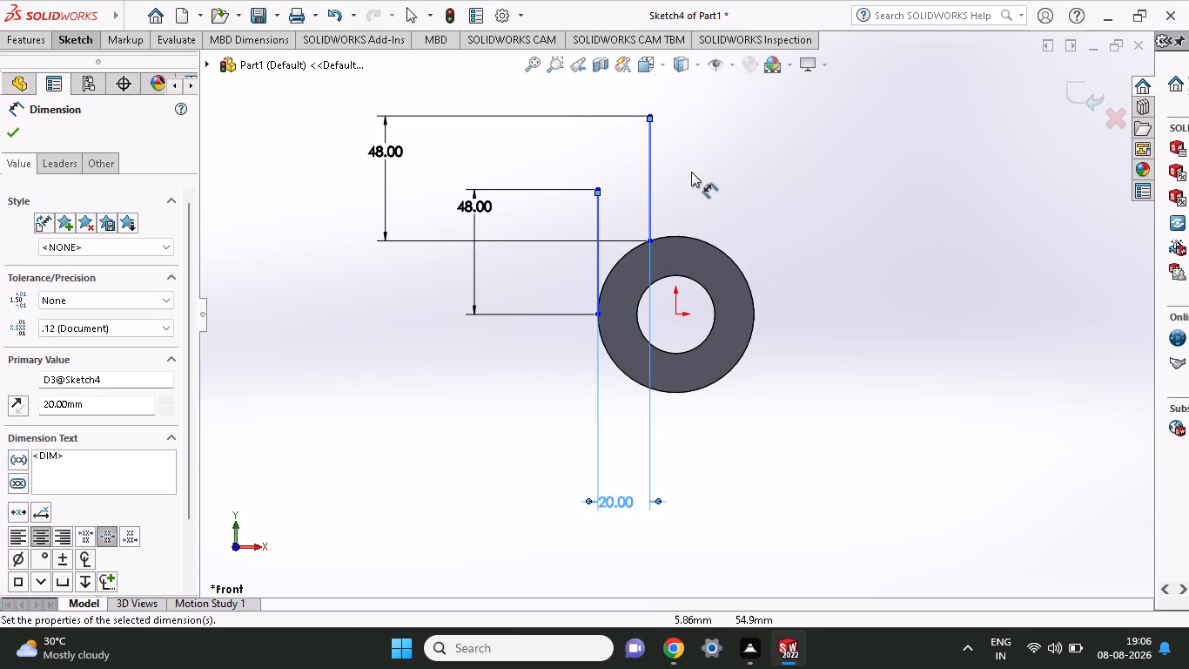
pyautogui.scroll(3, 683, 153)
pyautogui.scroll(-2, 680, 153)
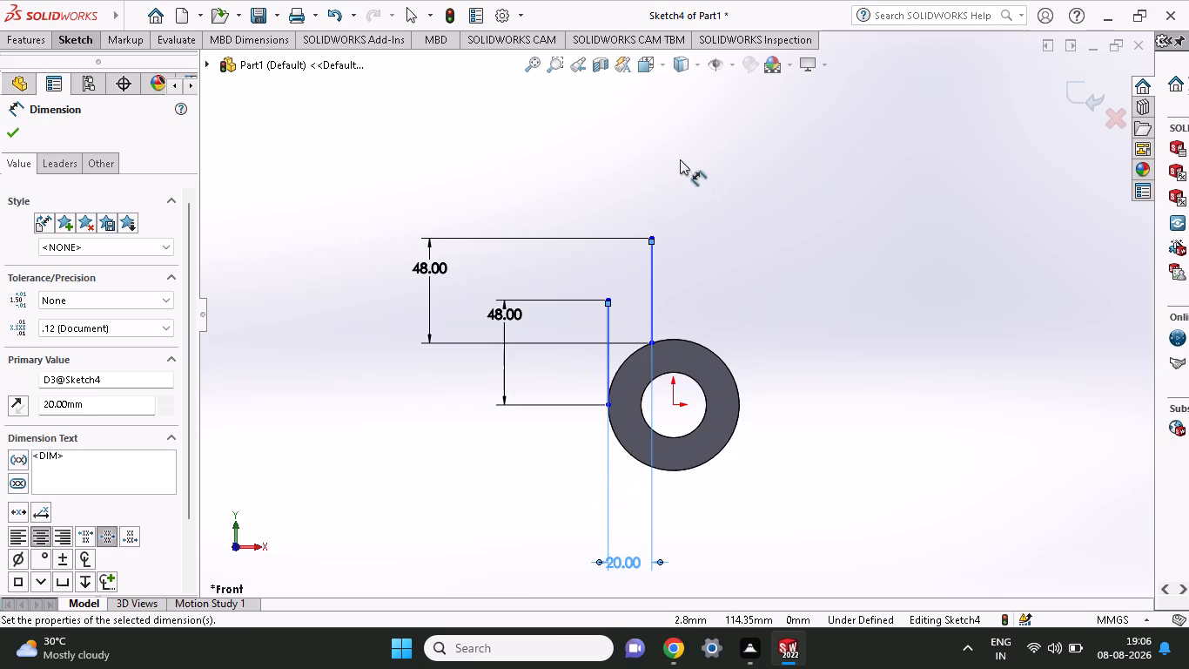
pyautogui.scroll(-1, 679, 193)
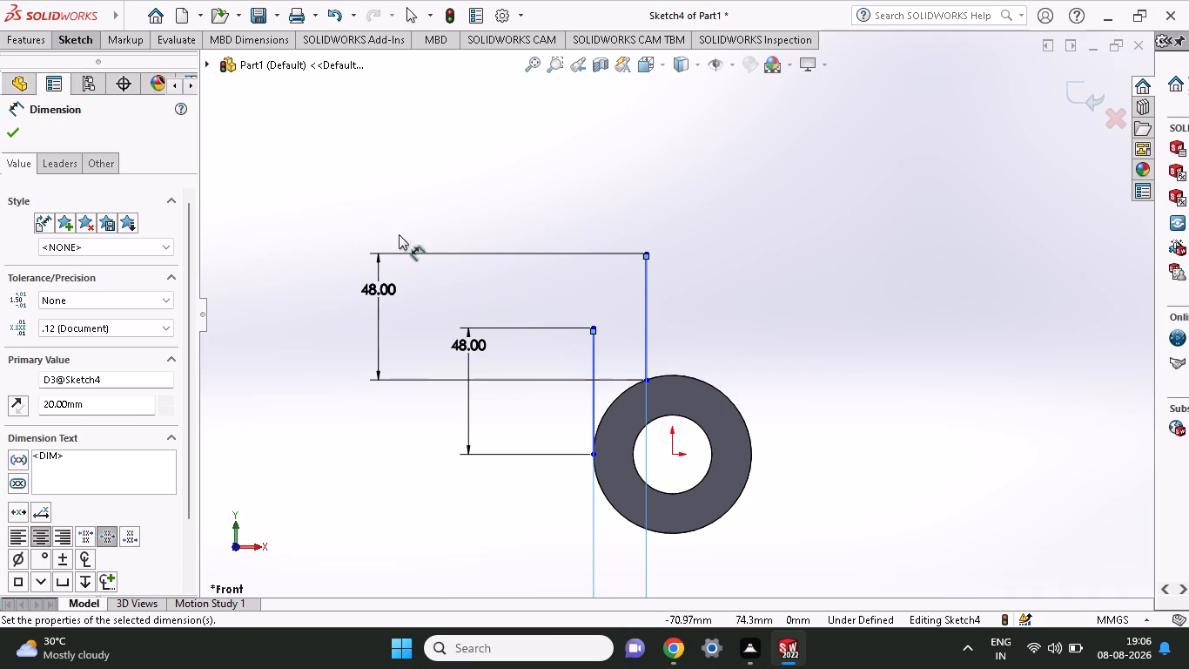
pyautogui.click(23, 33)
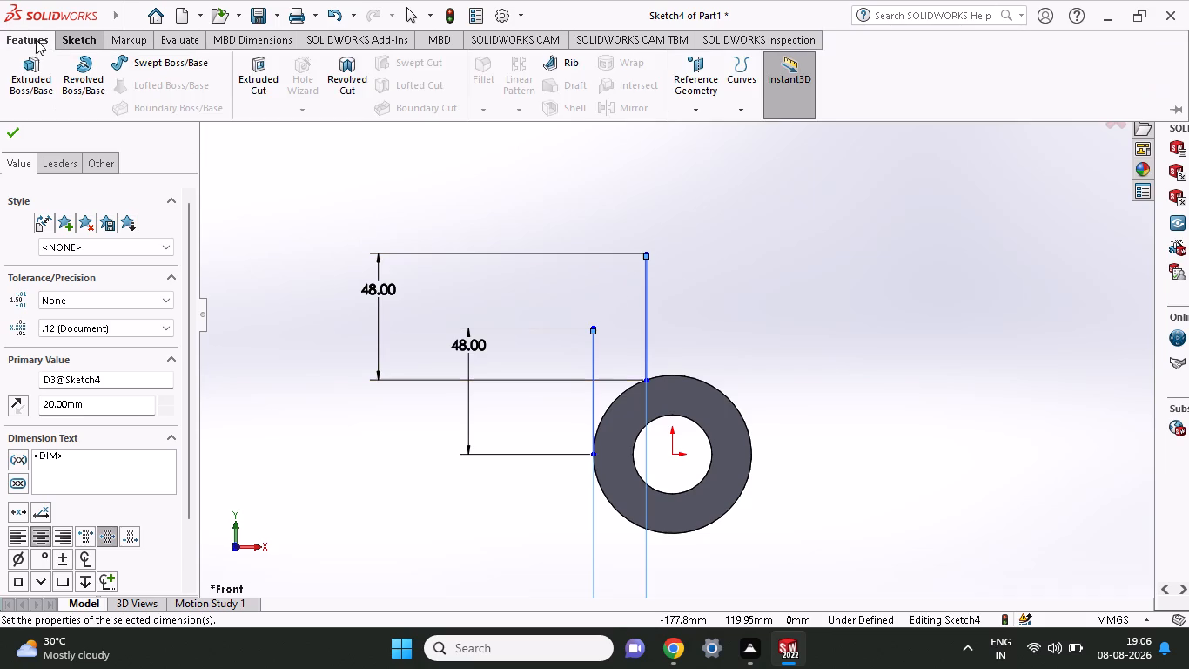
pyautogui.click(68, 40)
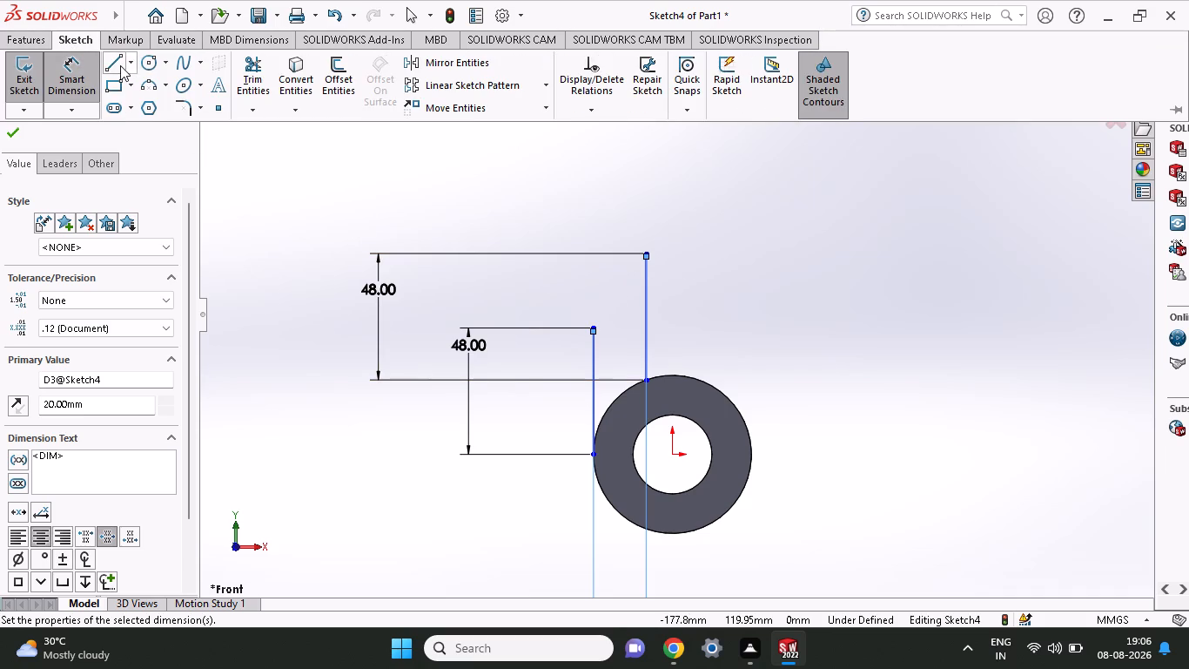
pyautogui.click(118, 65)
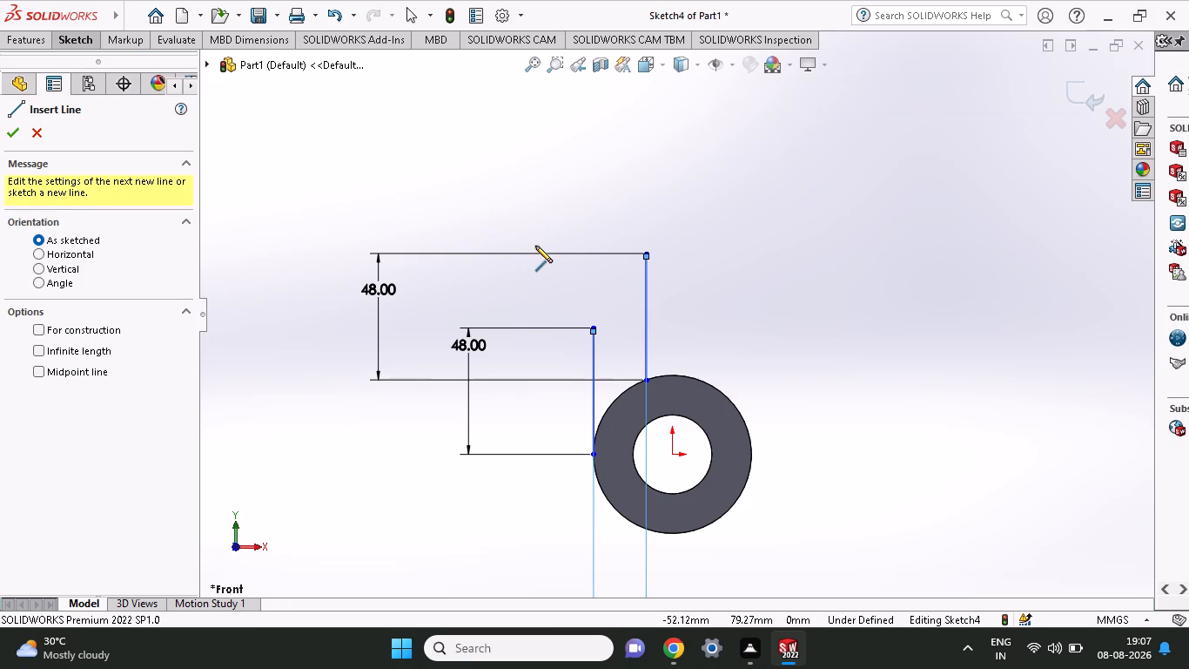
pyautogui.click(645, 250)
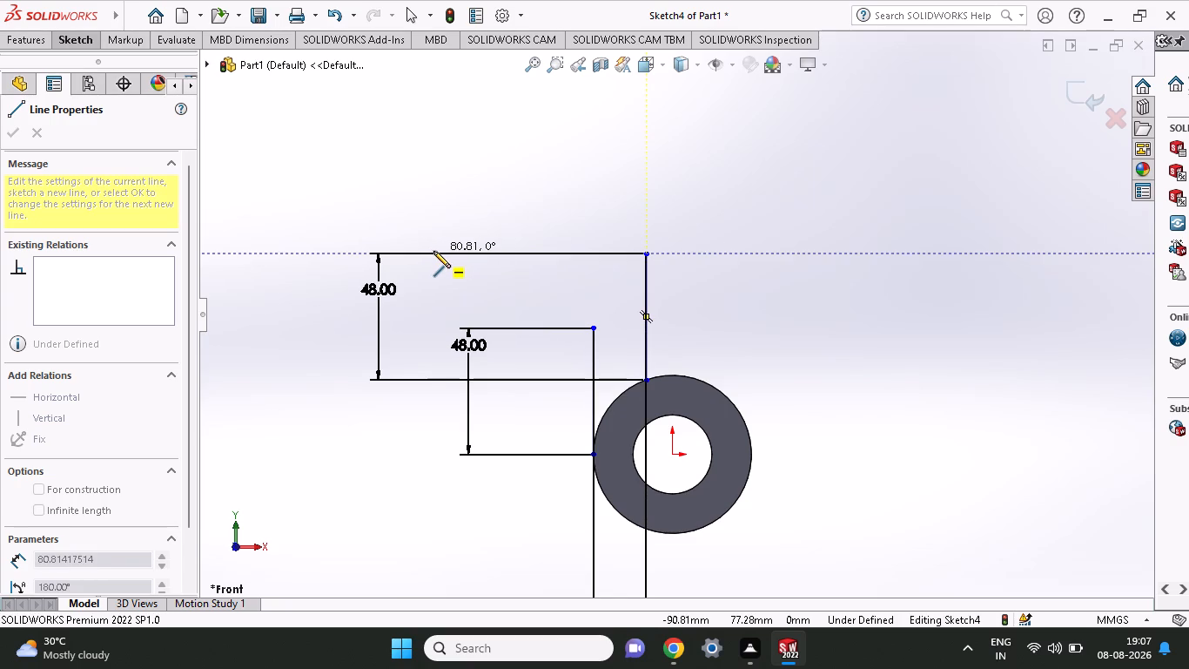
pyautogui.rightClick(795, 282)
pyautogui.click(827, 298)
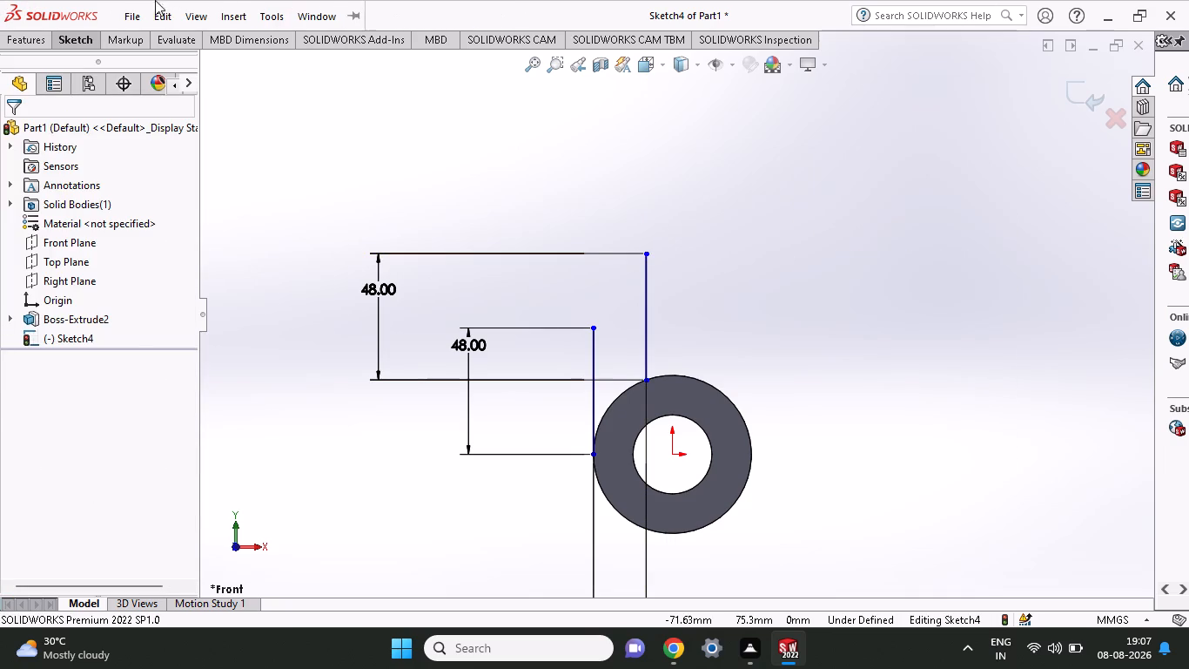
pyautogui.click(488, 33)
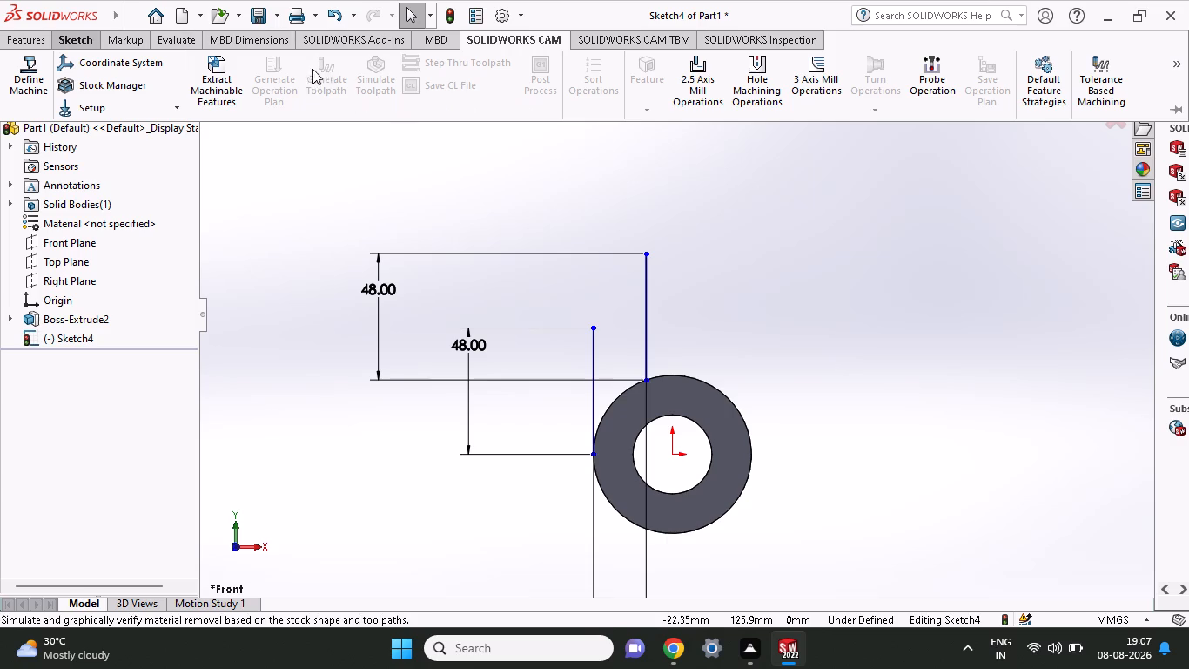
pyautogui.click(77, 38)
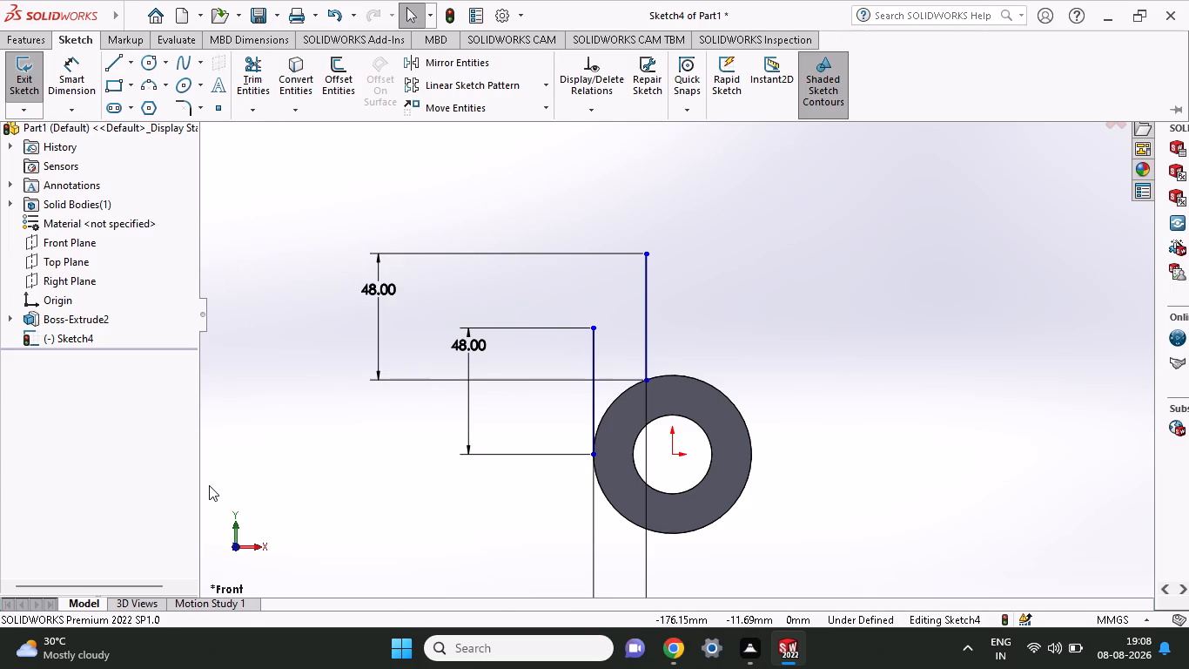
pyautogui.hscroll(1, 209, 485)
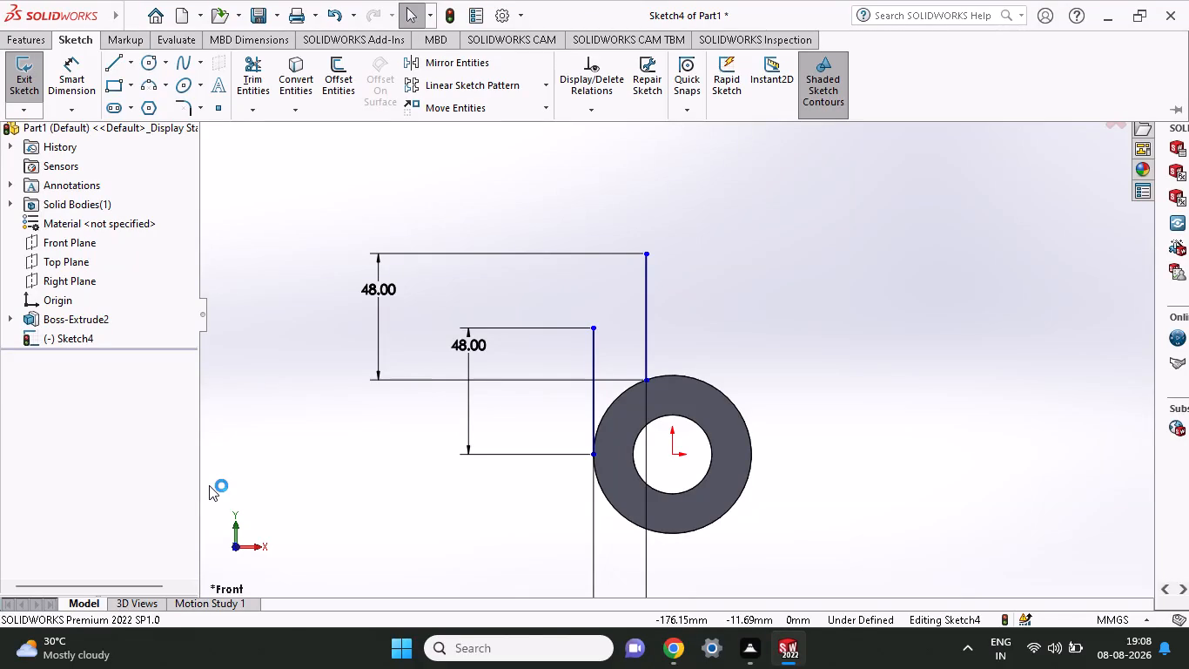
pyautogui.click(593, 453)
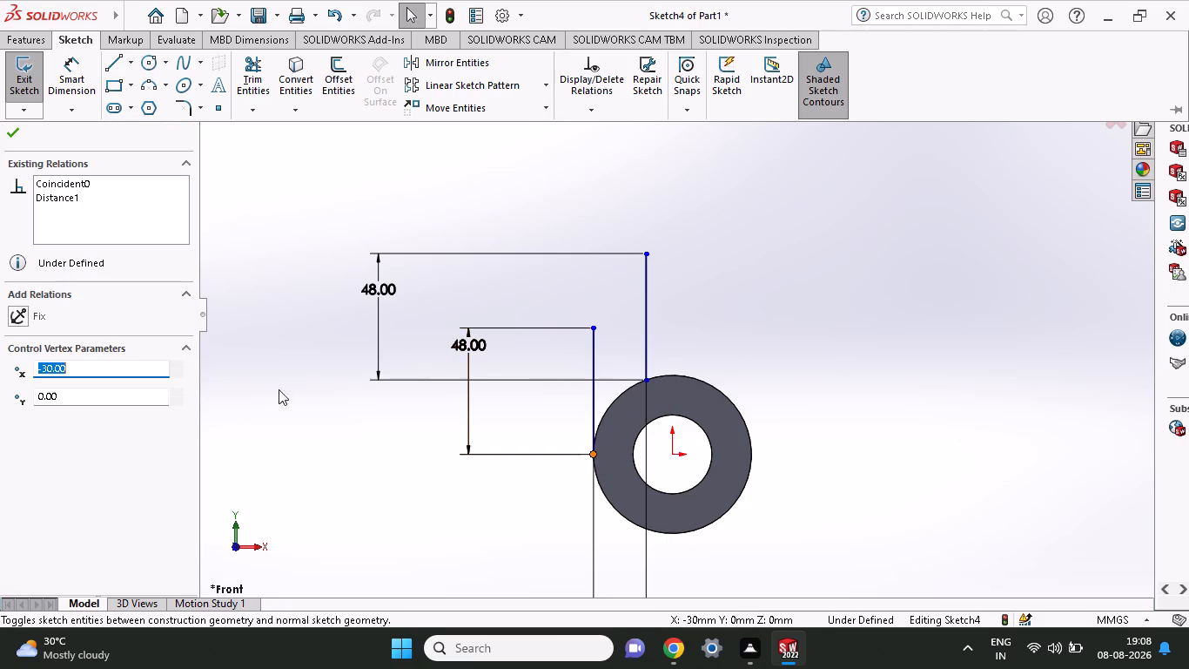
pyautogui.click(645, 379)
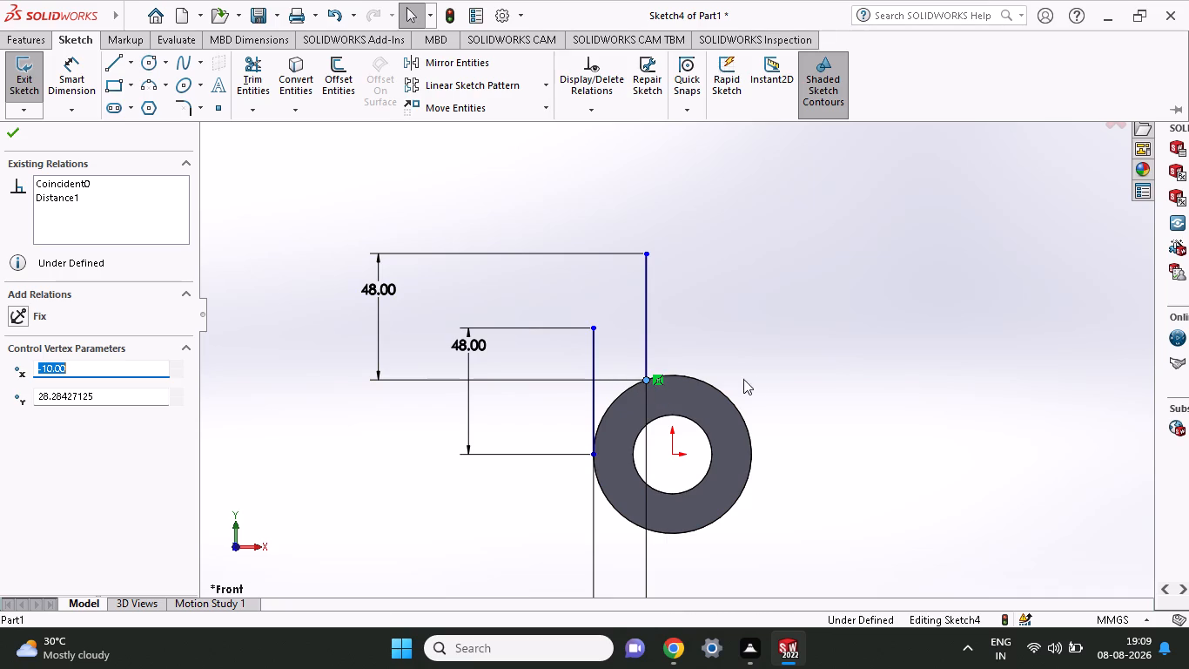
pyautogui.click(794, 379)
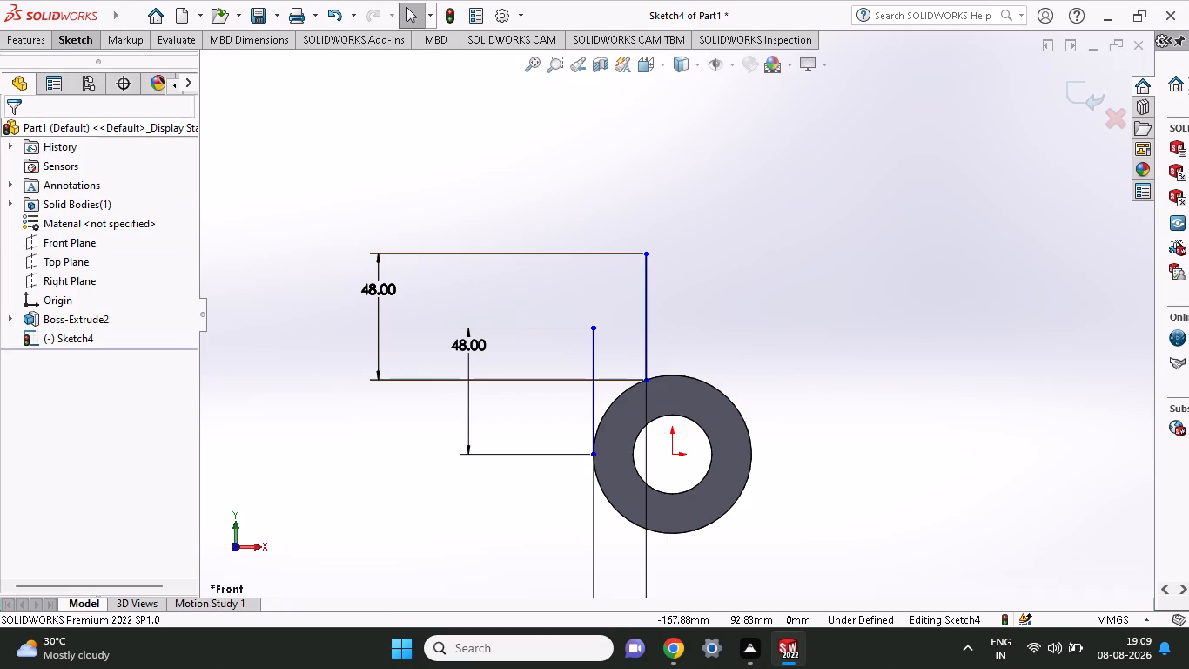
# Dimension the vertical distance between the lower endpoints of the two vertical lines to 20 mm with Smart Dimension.
pyautogui.click(72, 37)
pyautogui.click(79, 81)
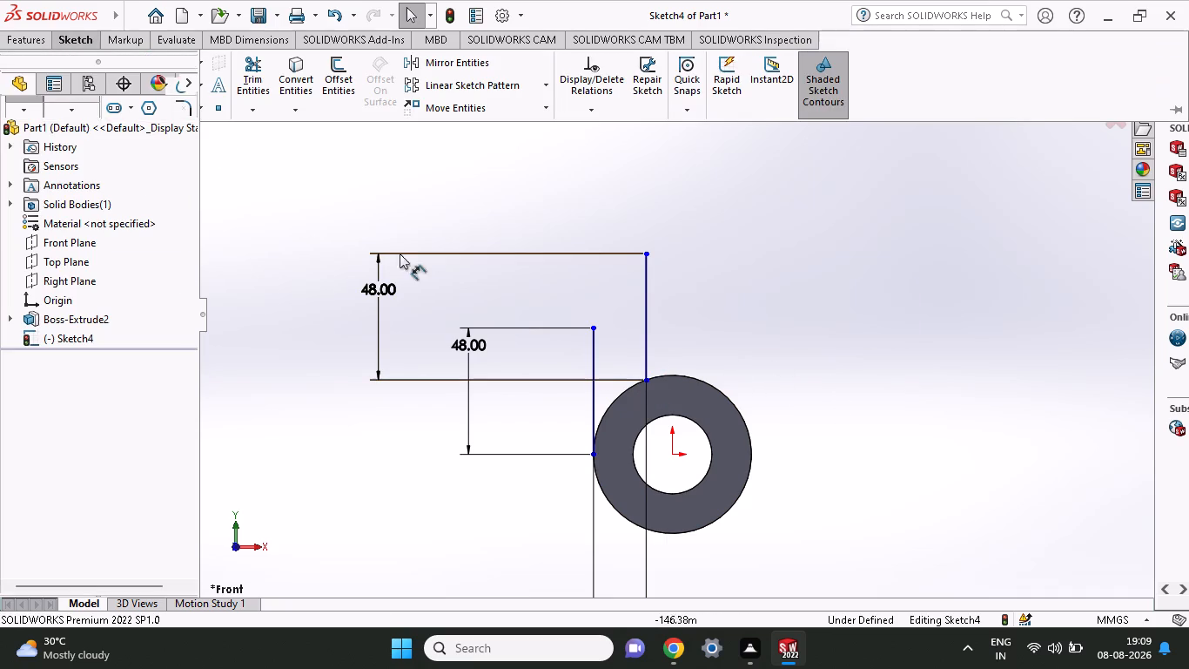
pyautogui.click(643, 382)
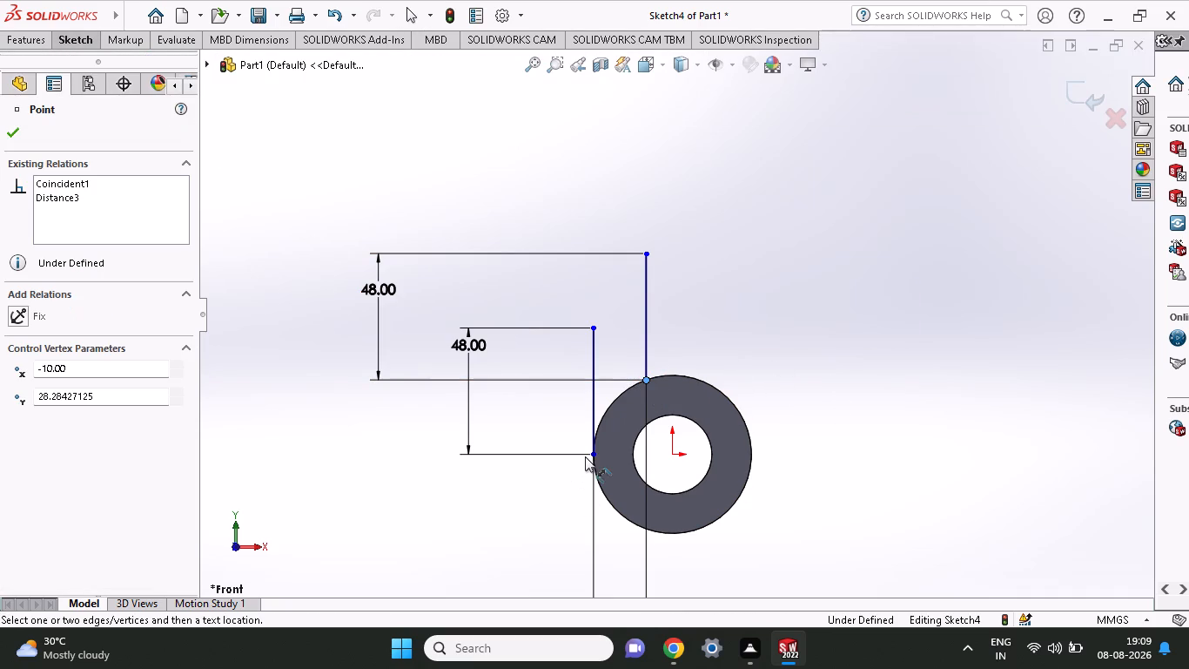
pyautogui.click(596, 456)
pyautogui.click(950, 429)
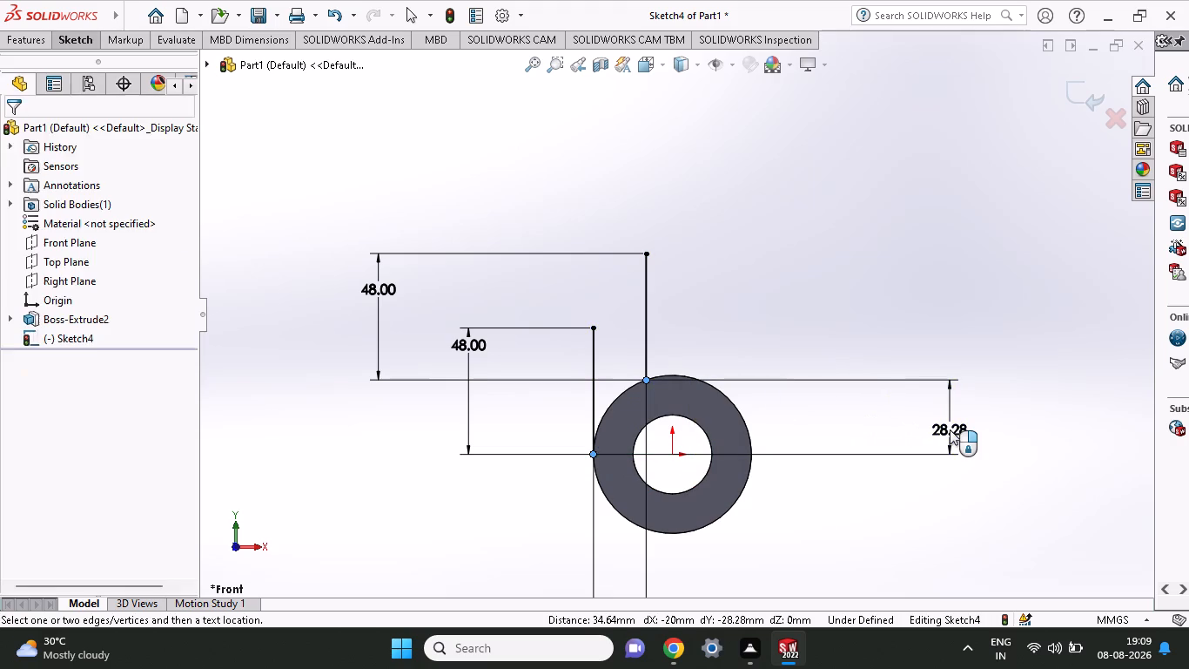
pyautogui.write('20')
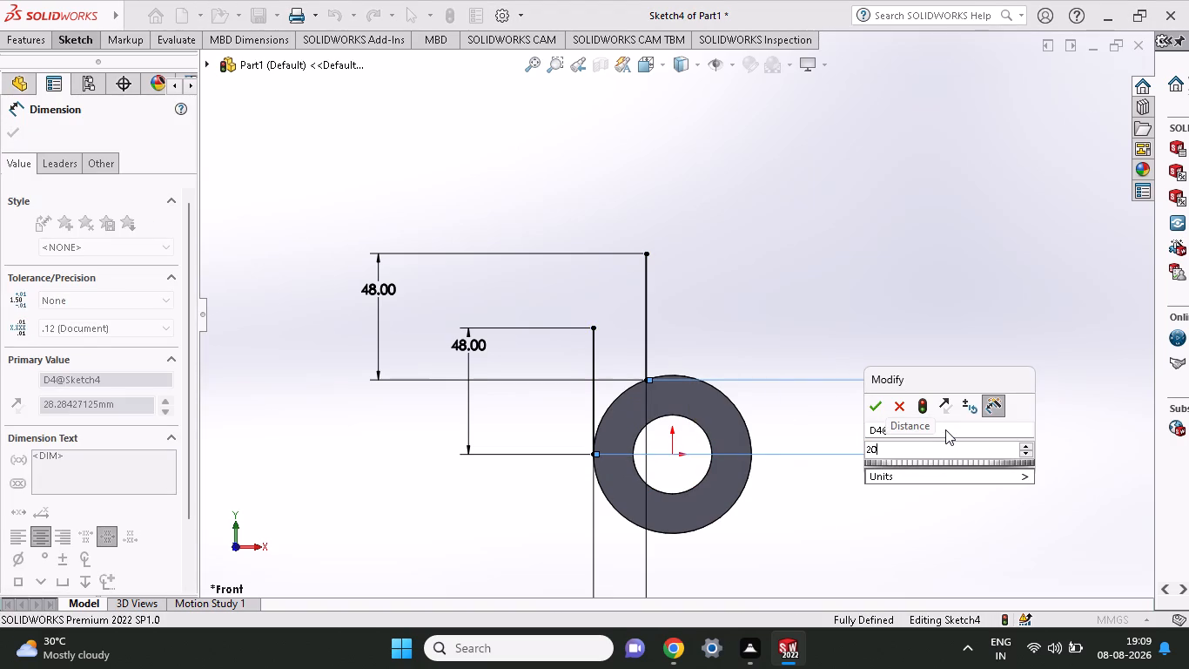
pyautogui.click(880, 403)
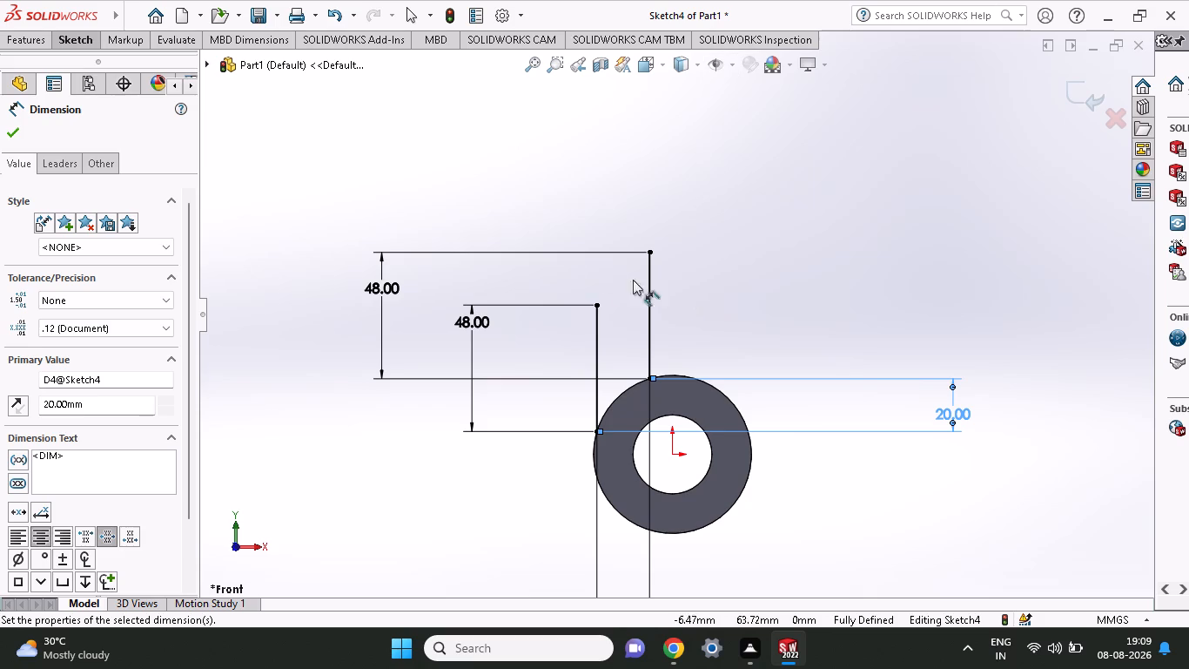
# Sketch connected lines from the right vertical's top: about 85 mm left, 20 mm down, and about 65 mm back to the left vertical's top.
pyautogui.click(88, 43)
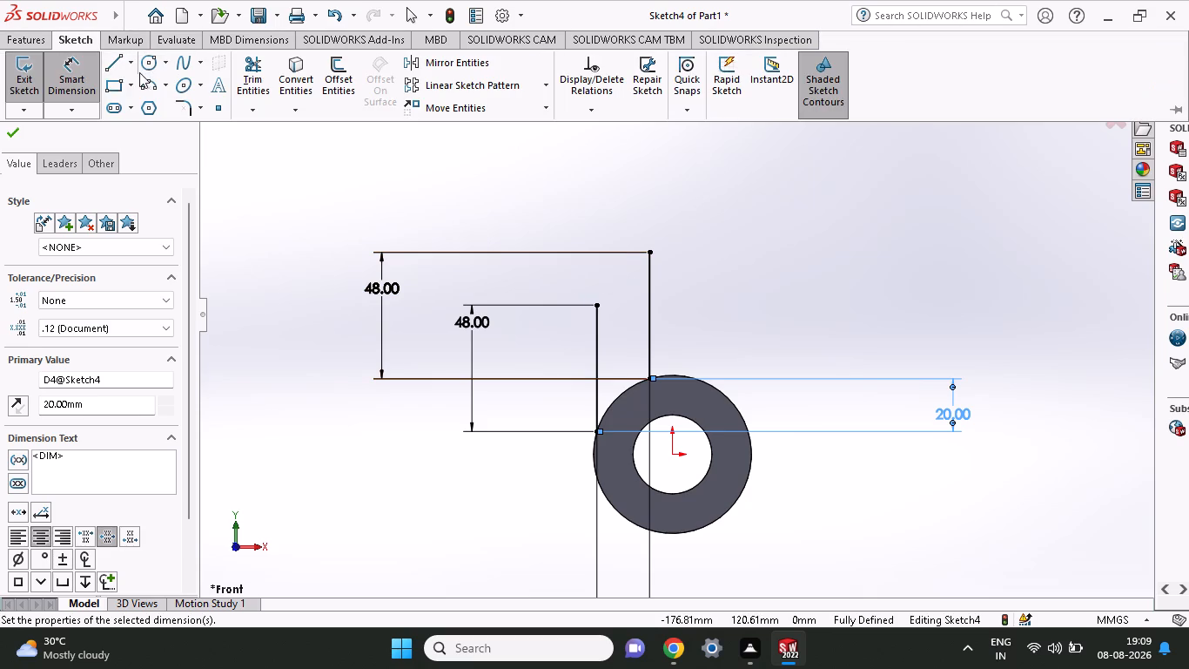
pyautogui.click(108, 66)
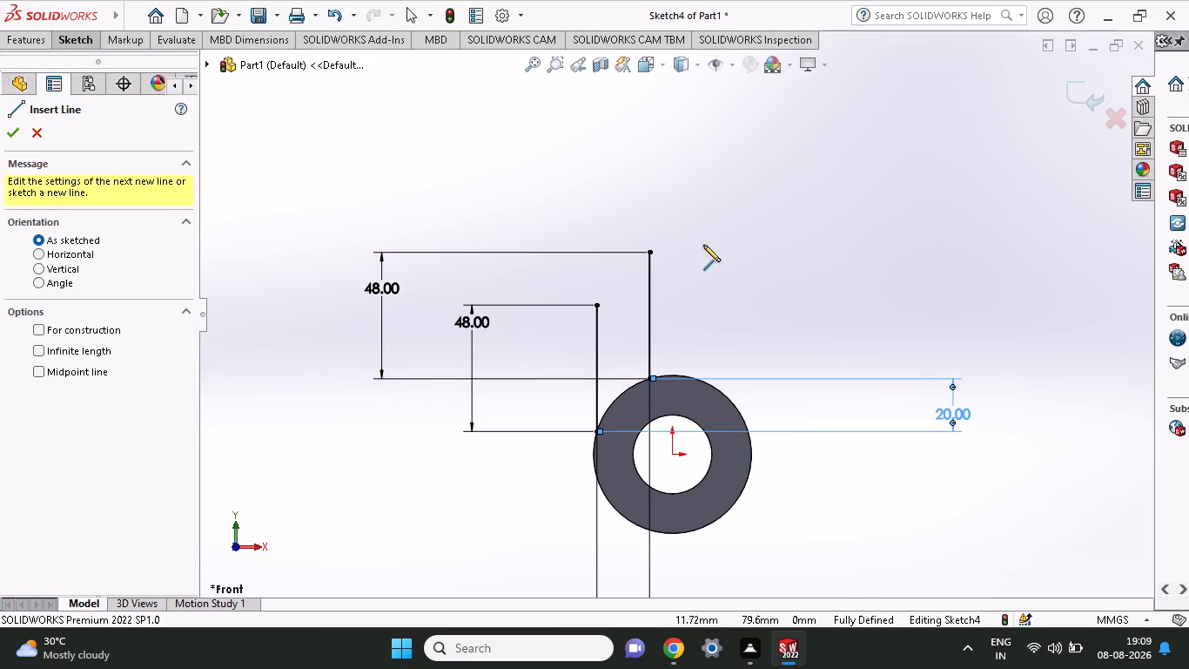
pyautogui.click(648, 254)
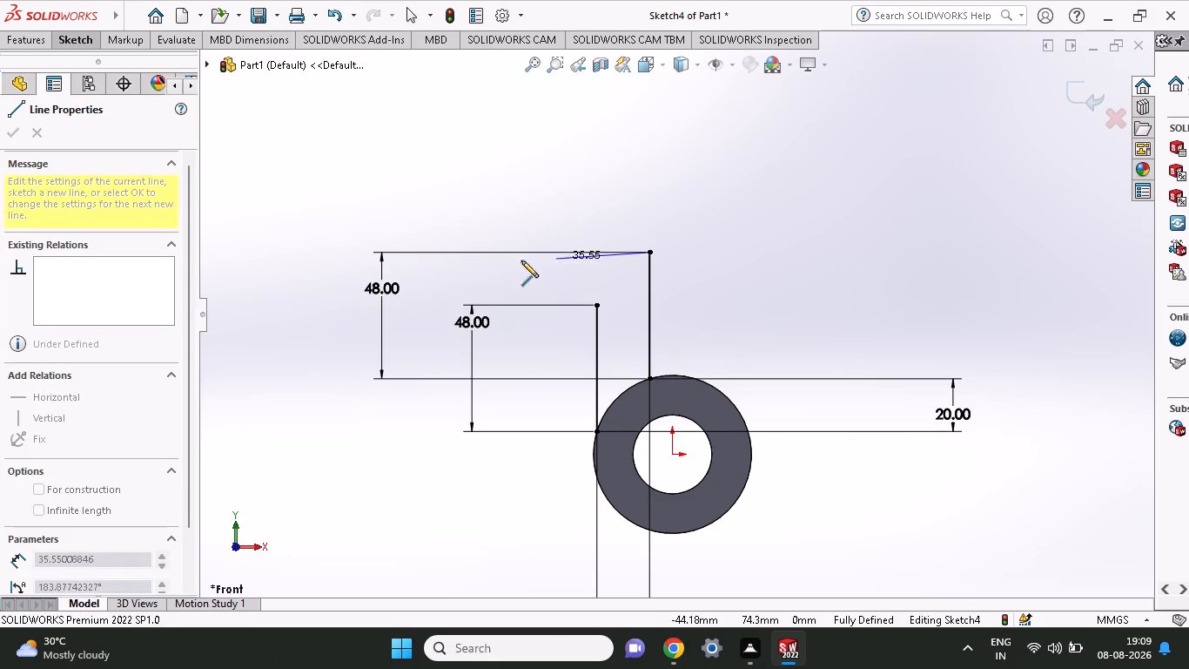
pyautogui.click(427, 253)
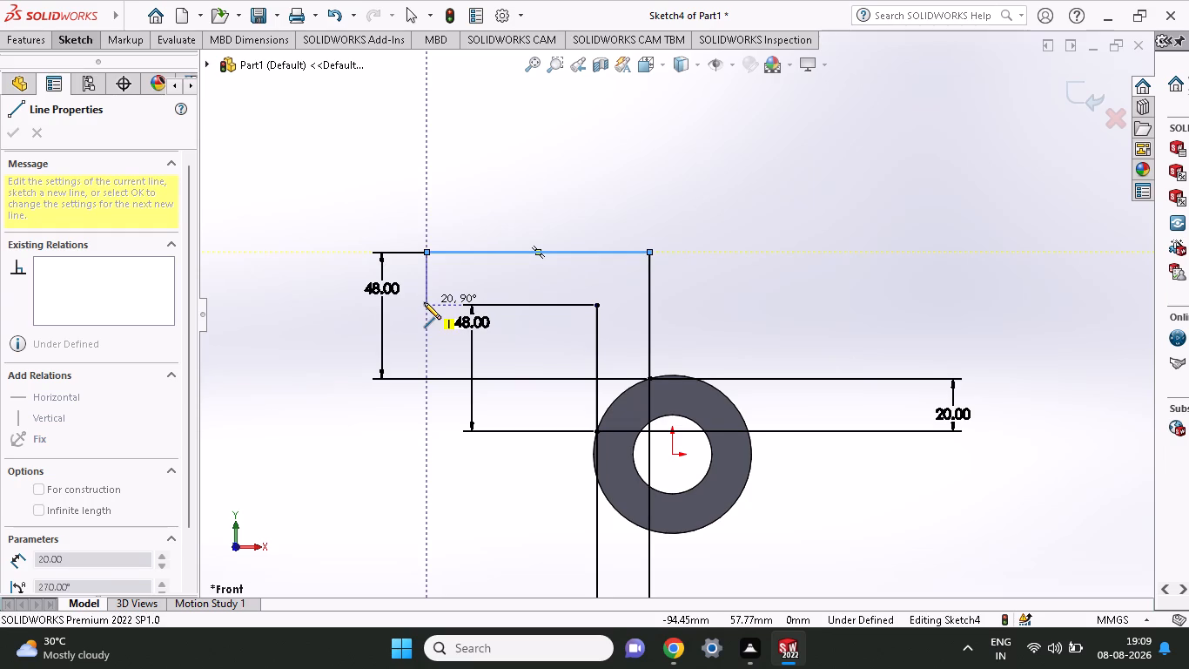
pyautogui.click(424, 302)
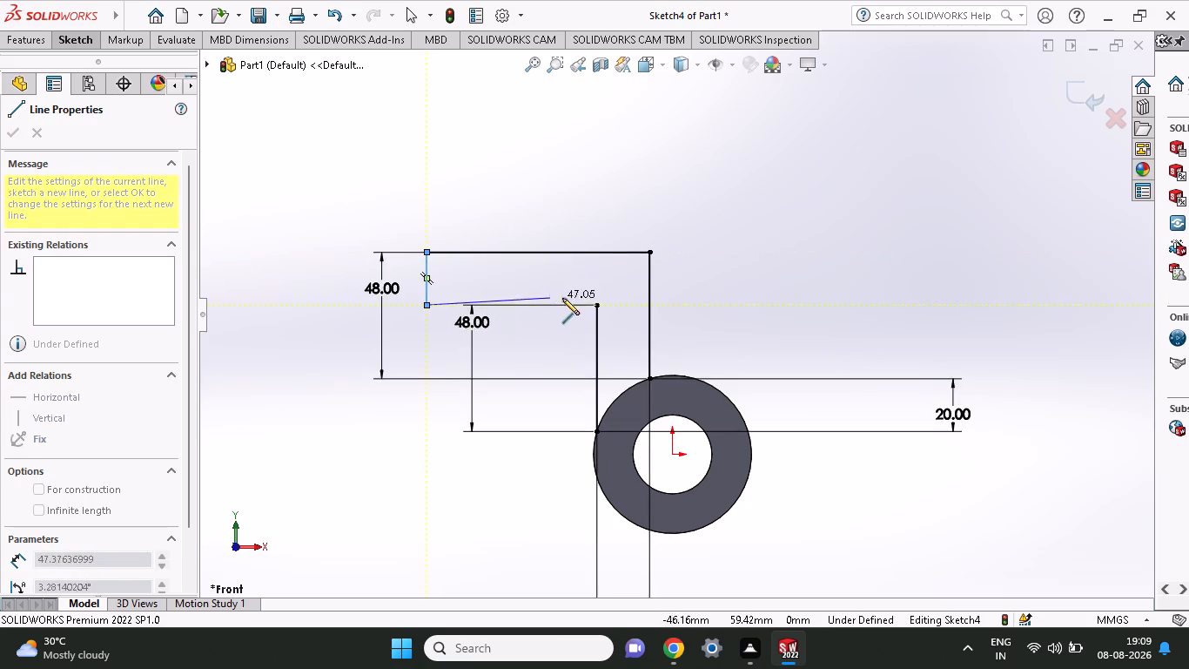
pyautogui.click(597, 305)
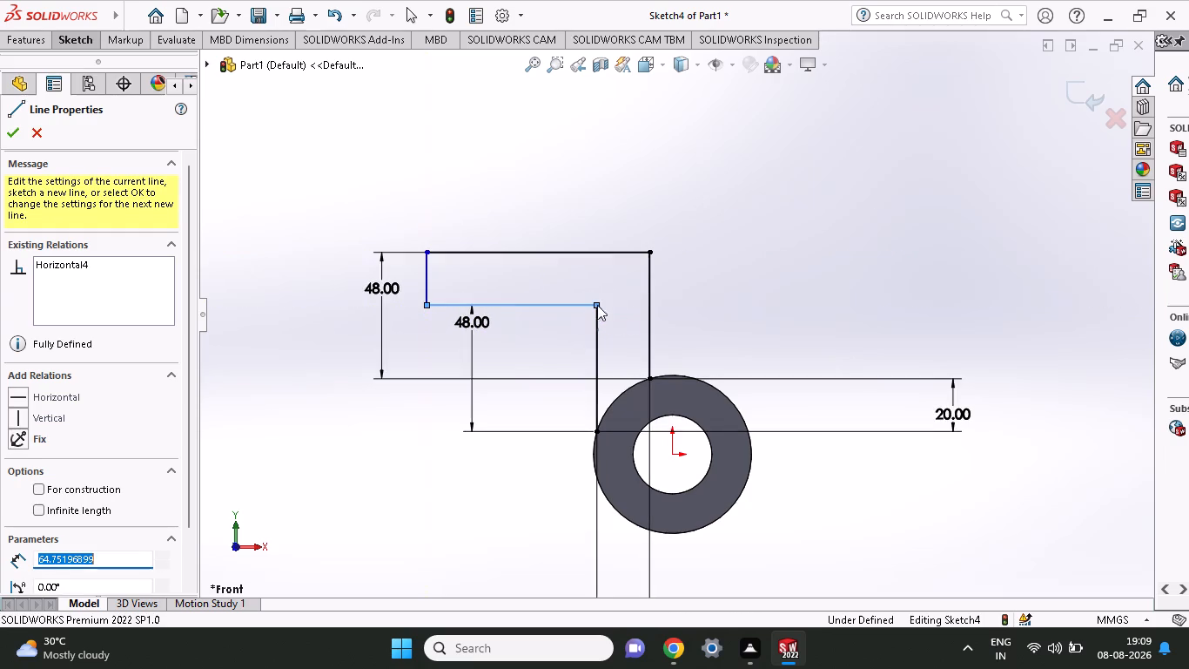
pyautogui.rightClick(747, 276)
pyautogui.click(757, 293)
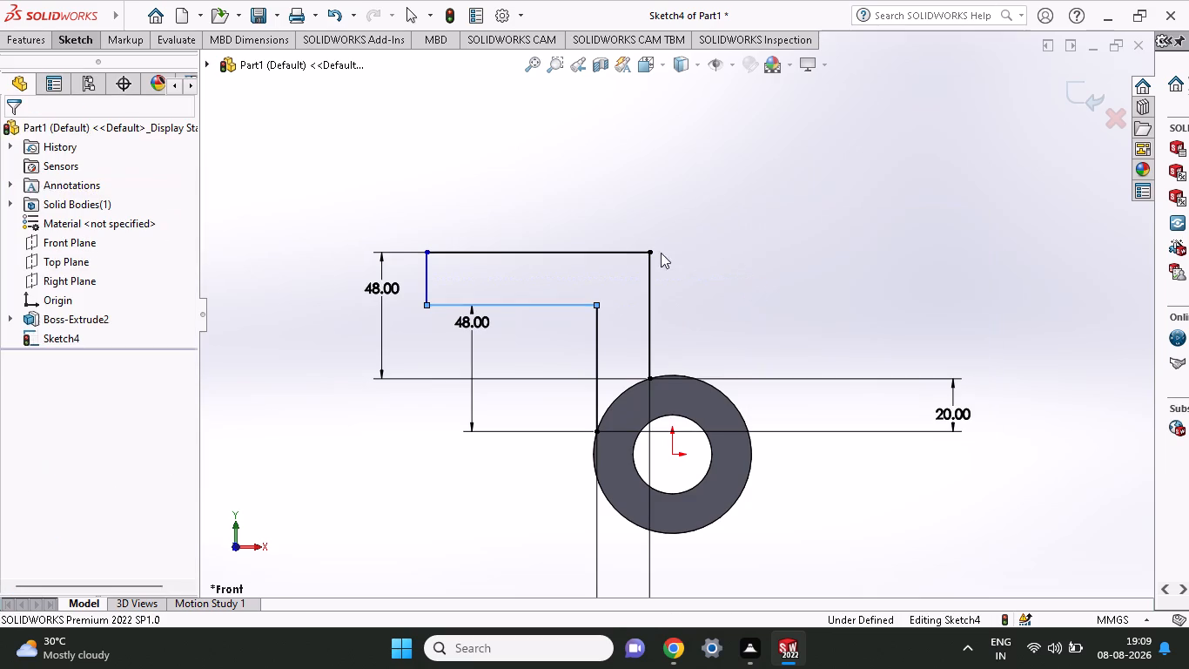
# Dimension the top horizontal line of the arm profile to 80 mm between its two endpoints with Smart Dimension.
pyautogui.click(69, 35)
pyautogui.click(74, 75)
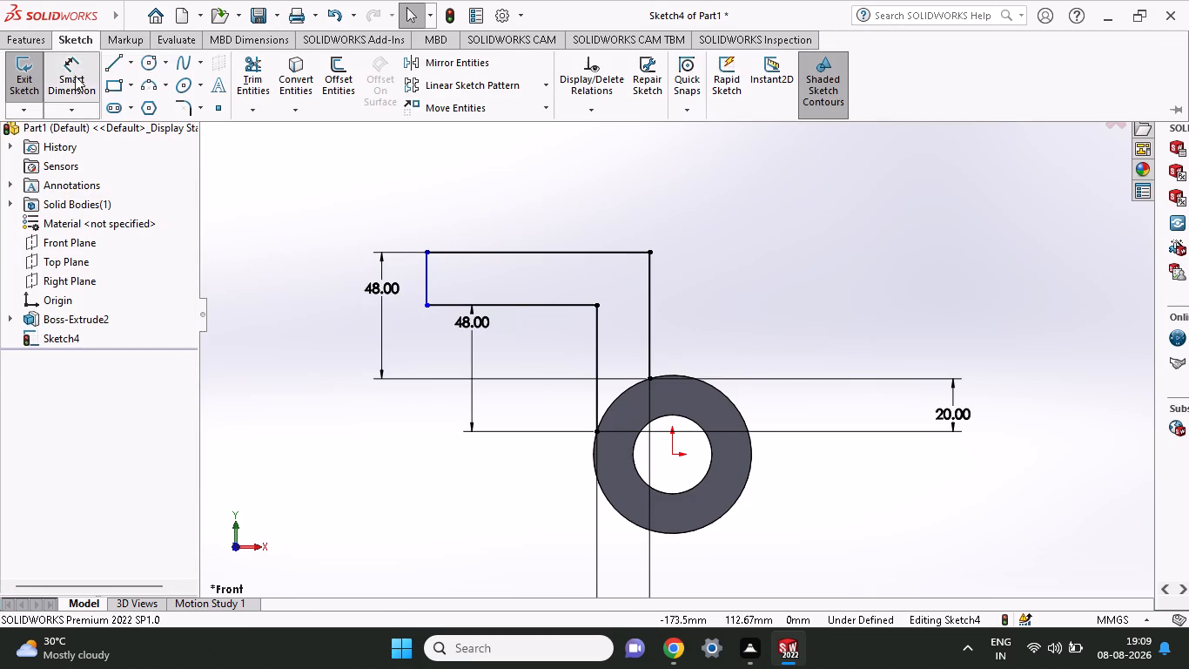
pyautogui.click(425, 252)
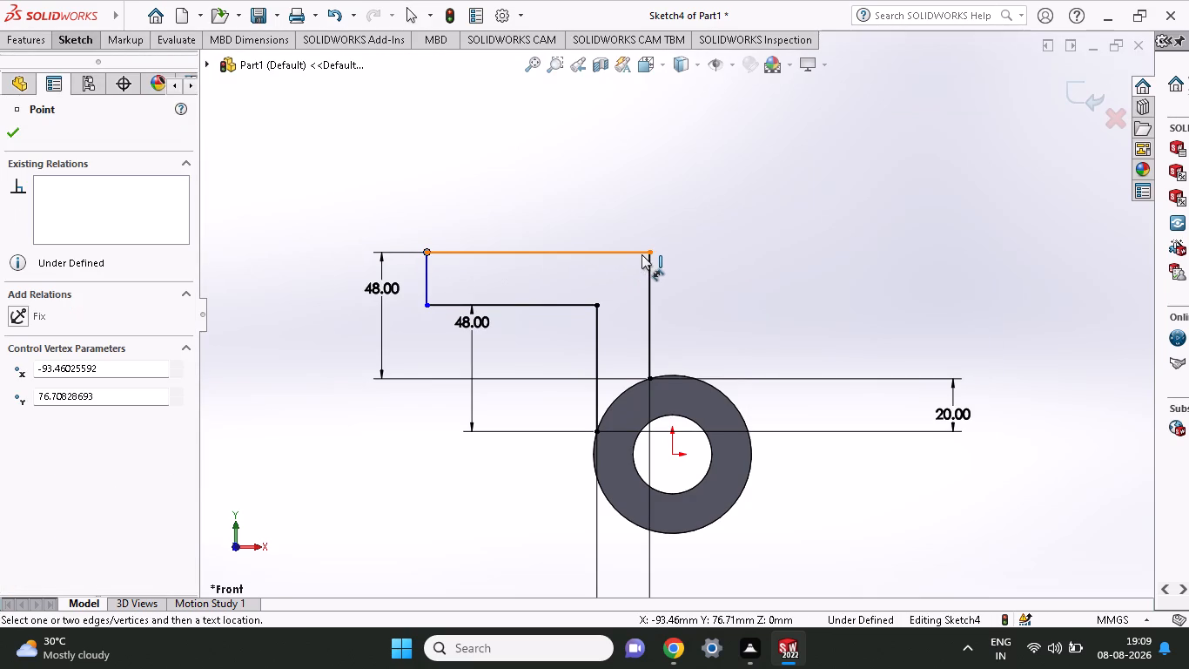
pyautogui.click(648, 251)
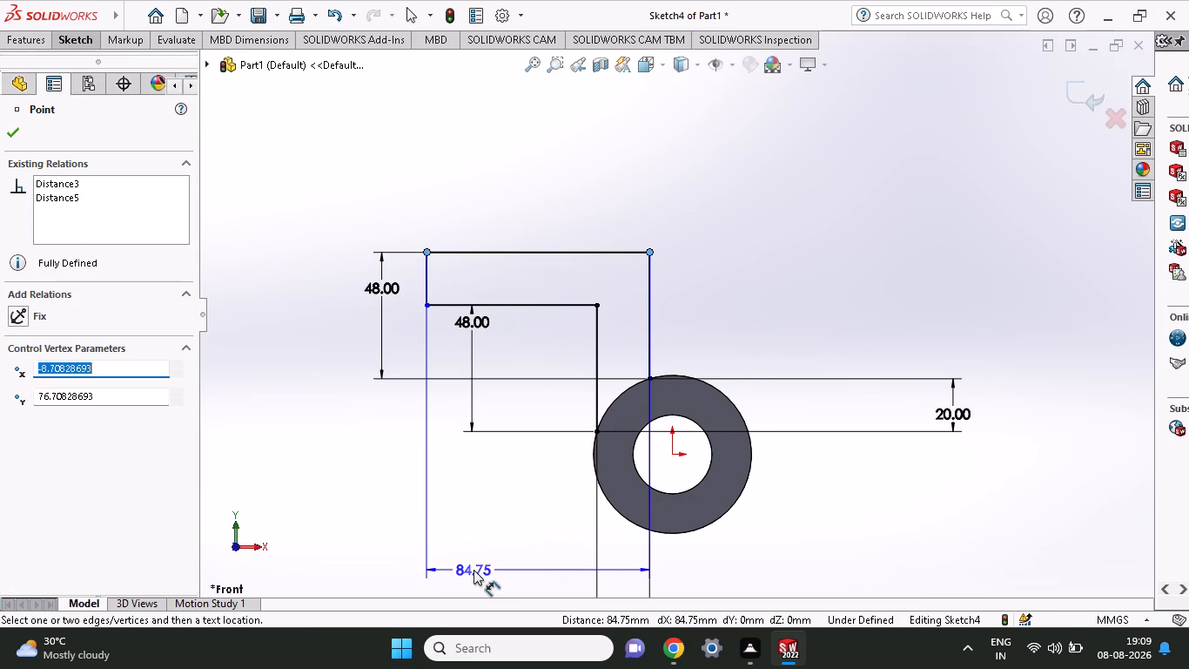
pyautogui.click(474, 570)
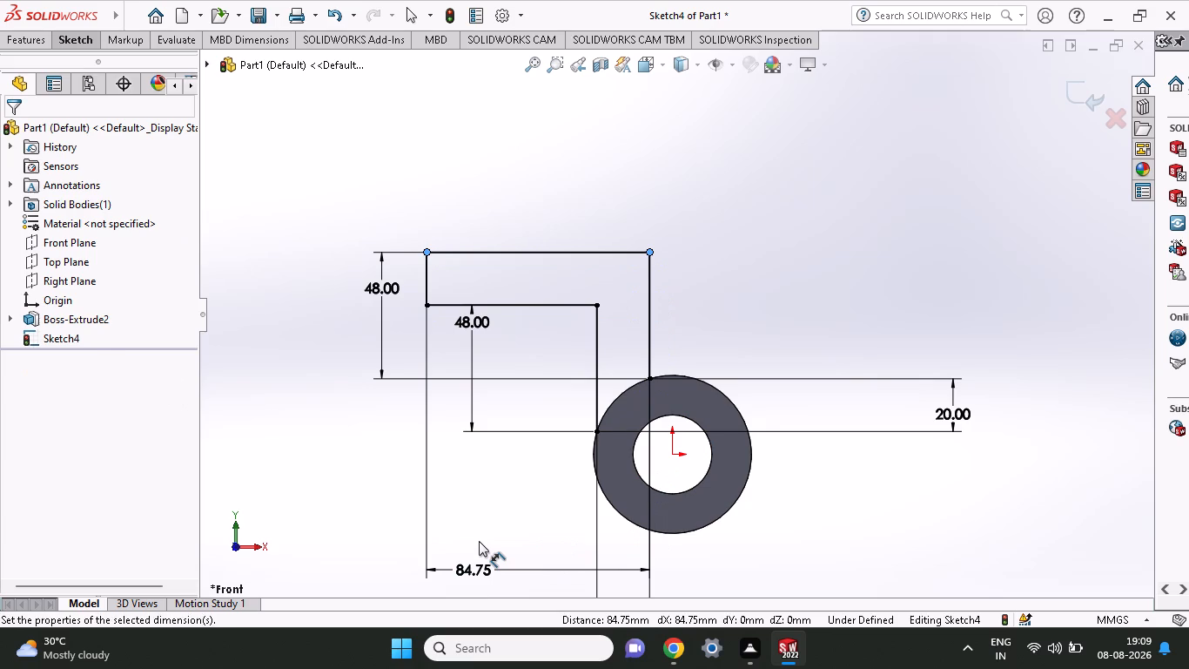
pyautogui.write('80')
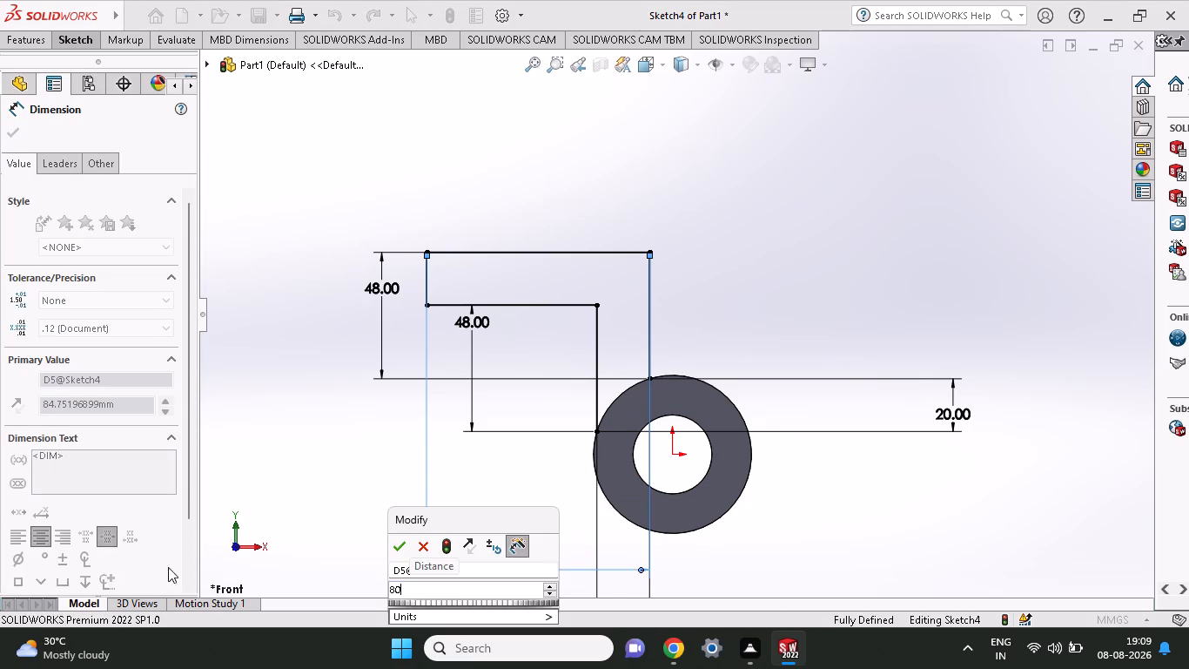
pyautogui.click(391, 539)
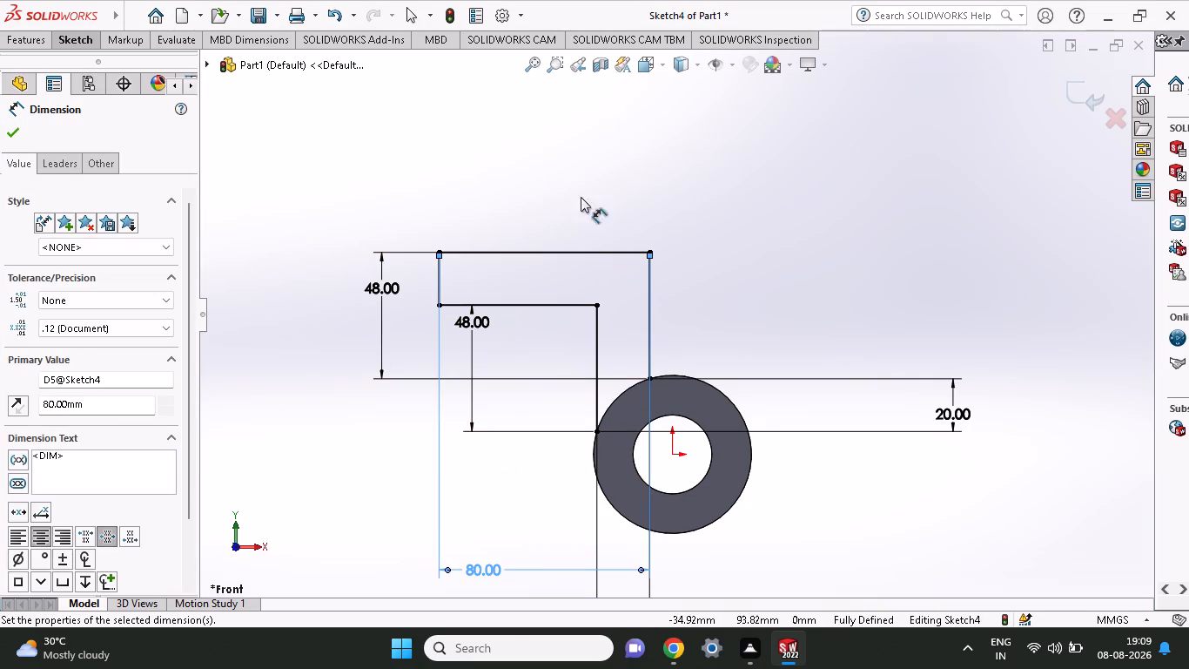
# Convert the cylinder's outer 60 mm circular edge into the arm sketch with Convert Entities.
pyautogui.scroll(-1, 601, 271)
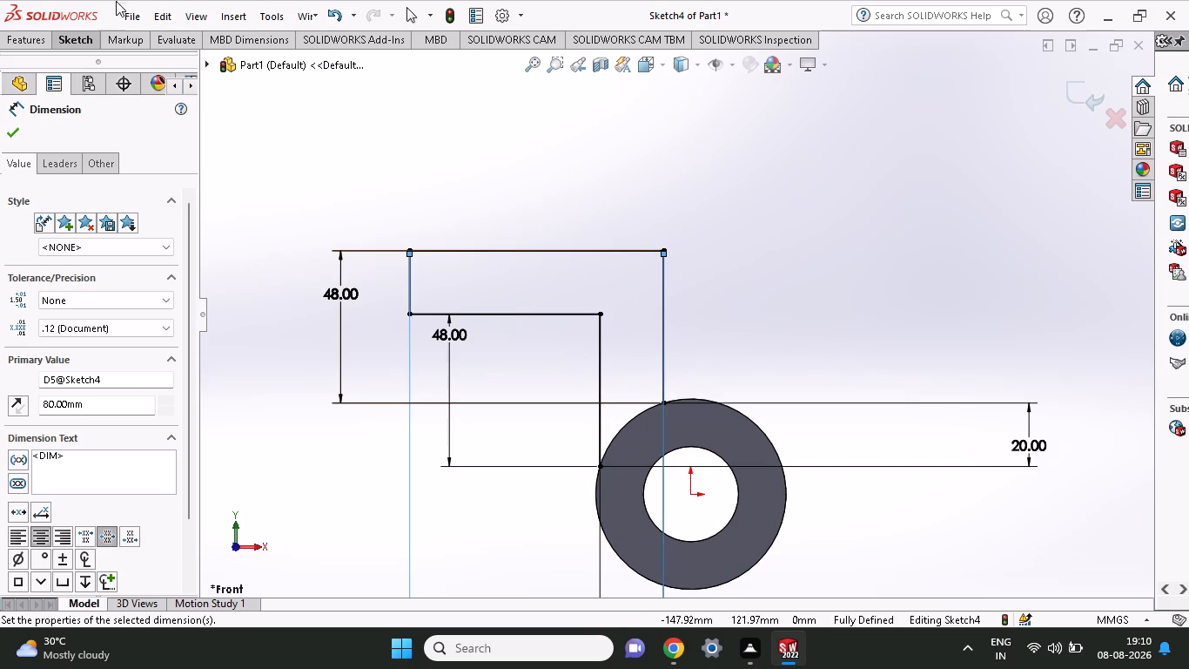
pyautogui.click(14, 44)
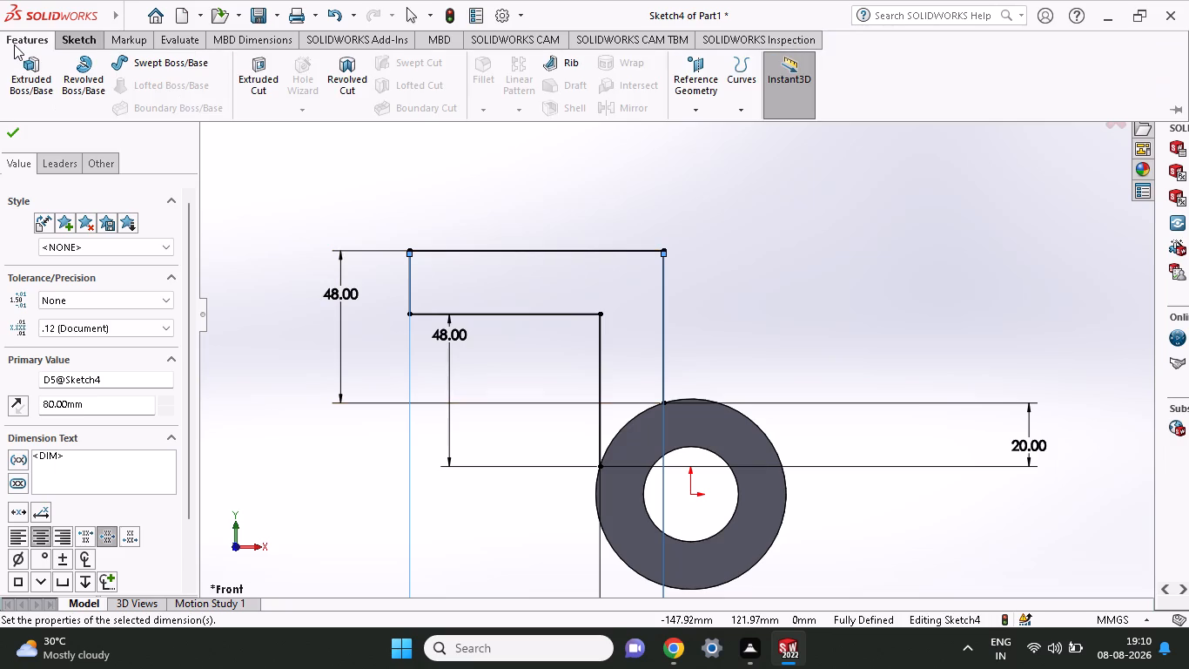
pyautogui.click(73, 44)
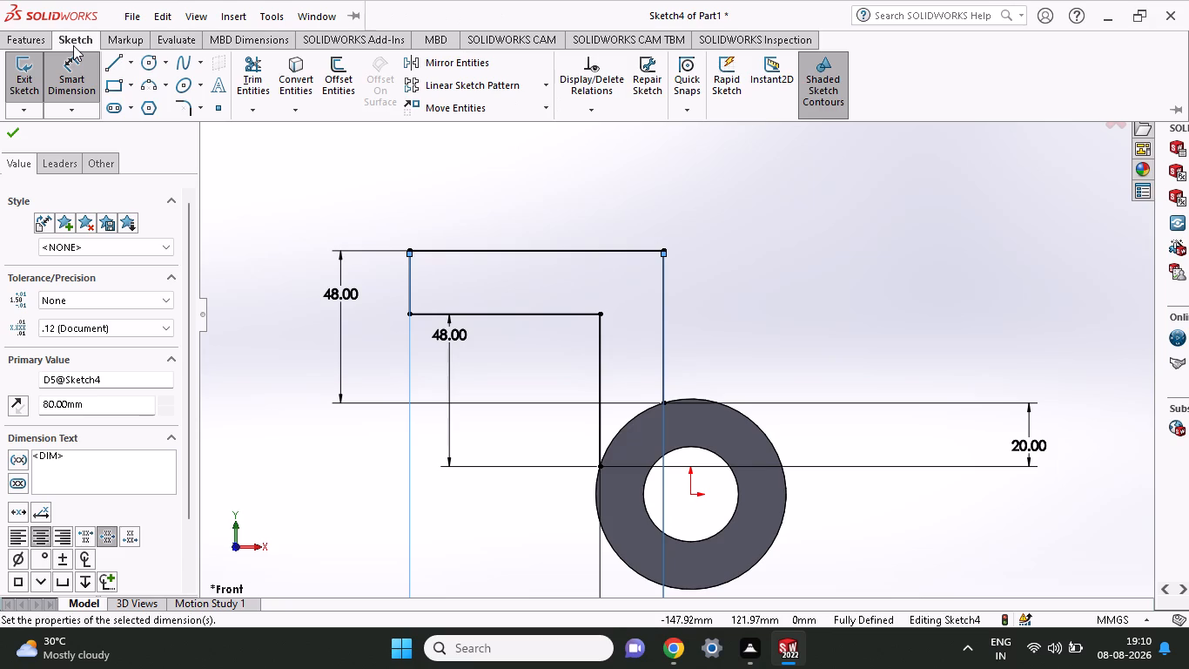
pyautogui.click(43, 44)
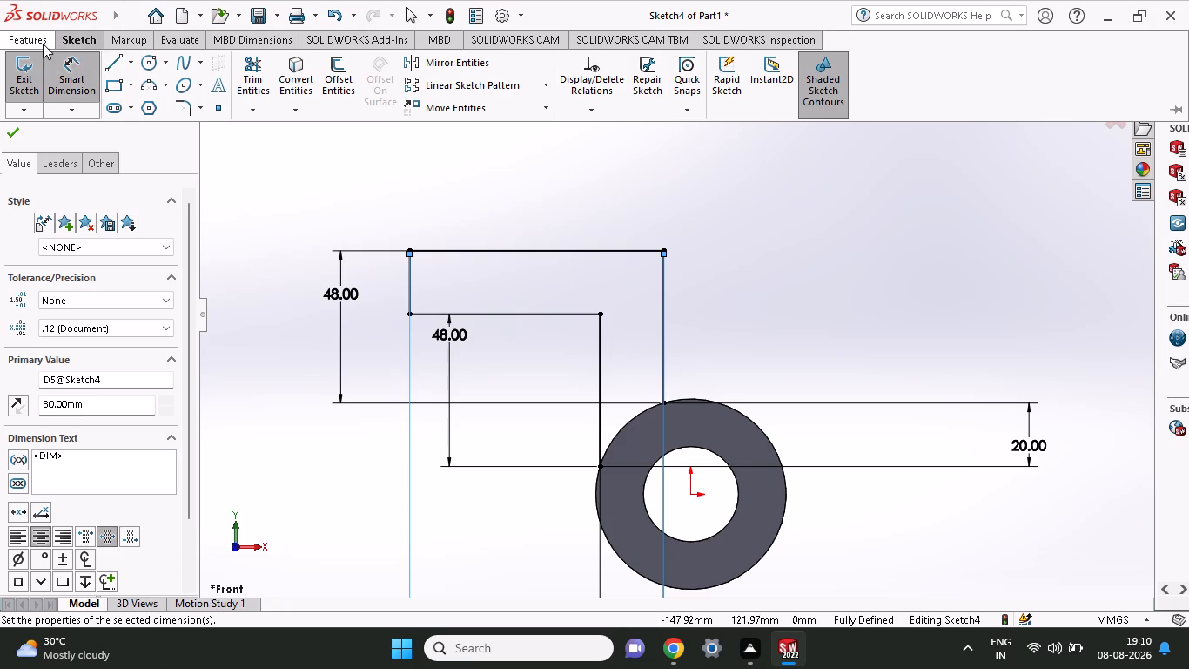
pyautogui.click(90, 44)
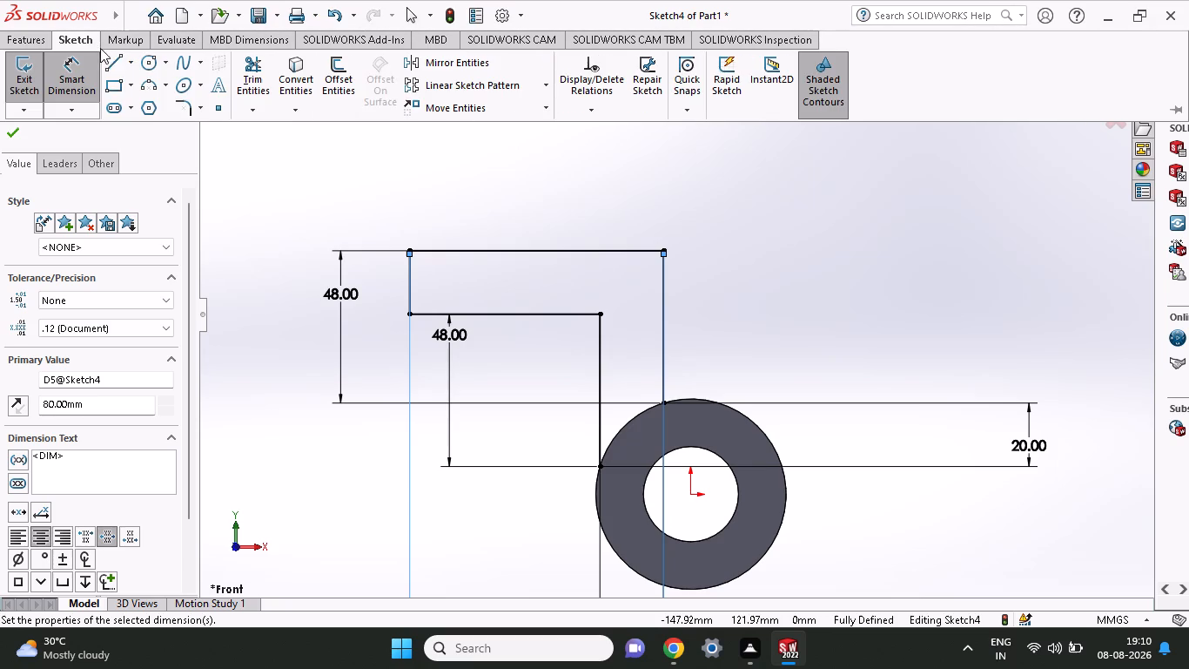
pyautogui.click(305, 79)
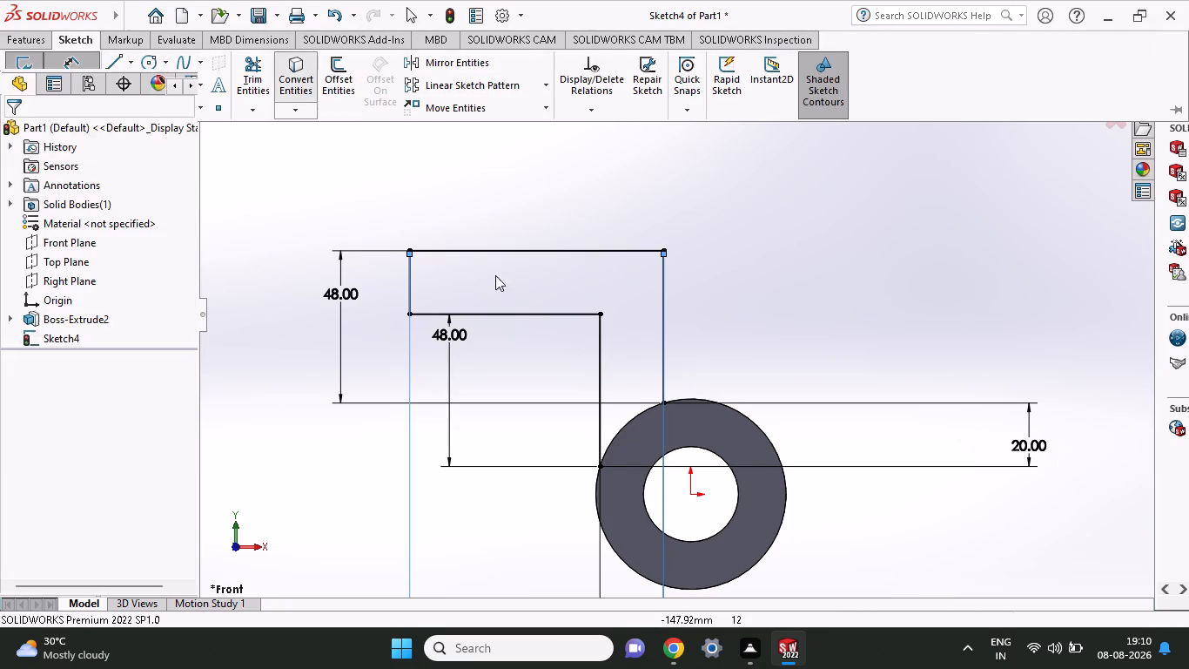
pyautogui.click(635, 415)
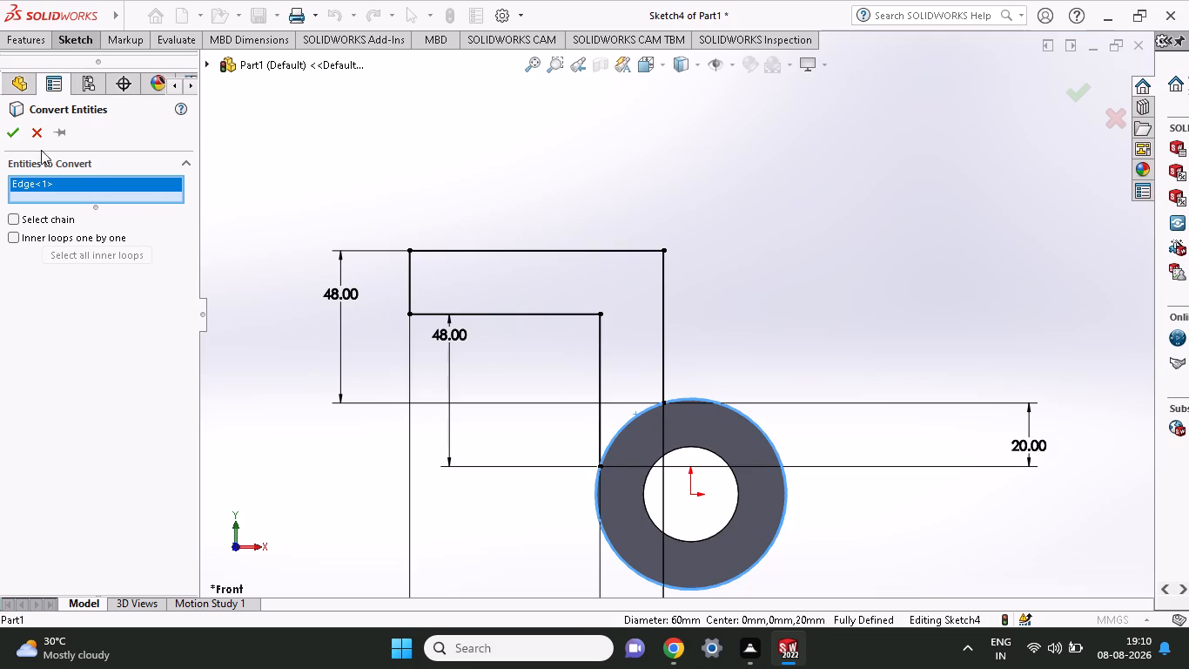
pyautogui.click(3, 127)
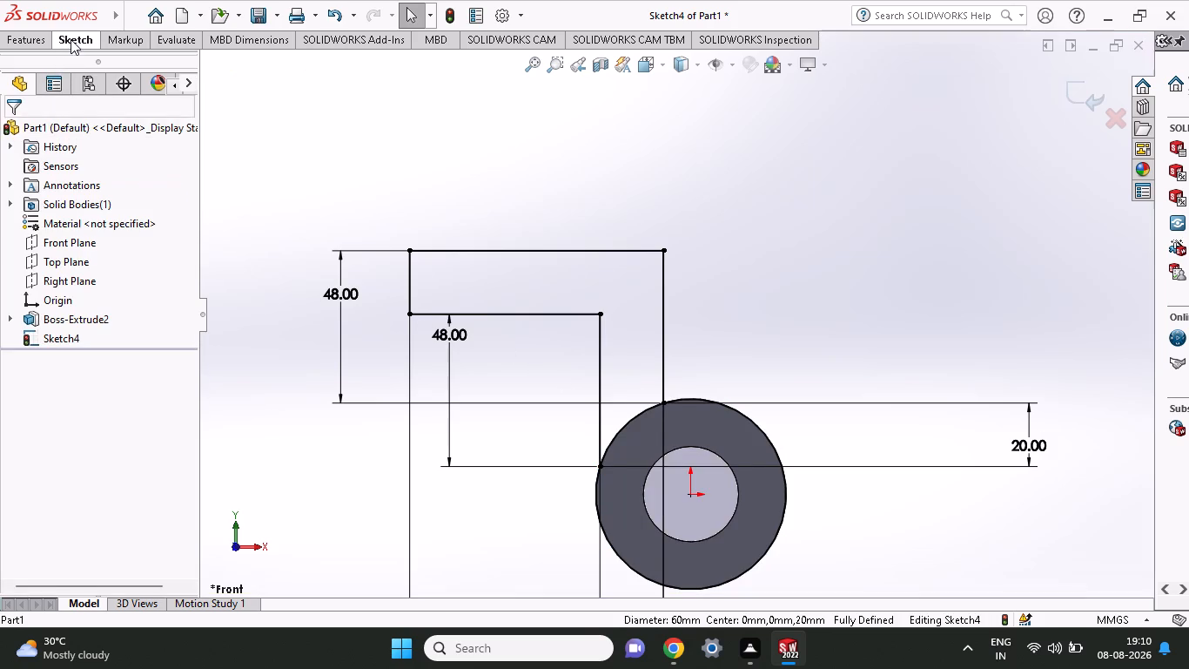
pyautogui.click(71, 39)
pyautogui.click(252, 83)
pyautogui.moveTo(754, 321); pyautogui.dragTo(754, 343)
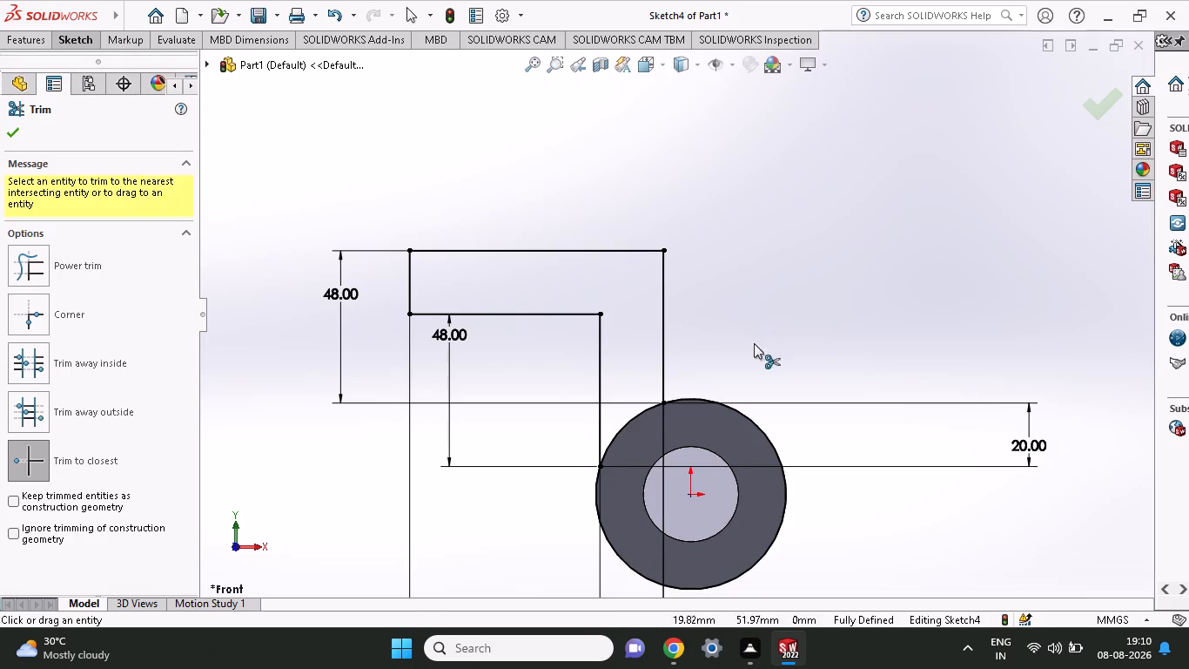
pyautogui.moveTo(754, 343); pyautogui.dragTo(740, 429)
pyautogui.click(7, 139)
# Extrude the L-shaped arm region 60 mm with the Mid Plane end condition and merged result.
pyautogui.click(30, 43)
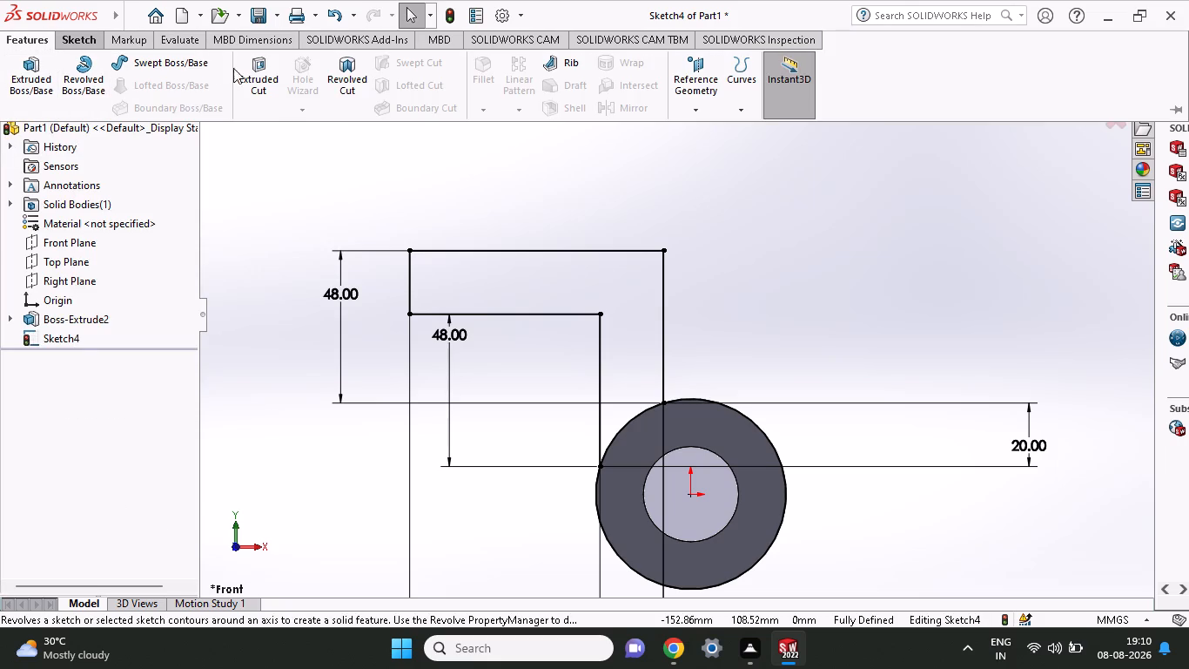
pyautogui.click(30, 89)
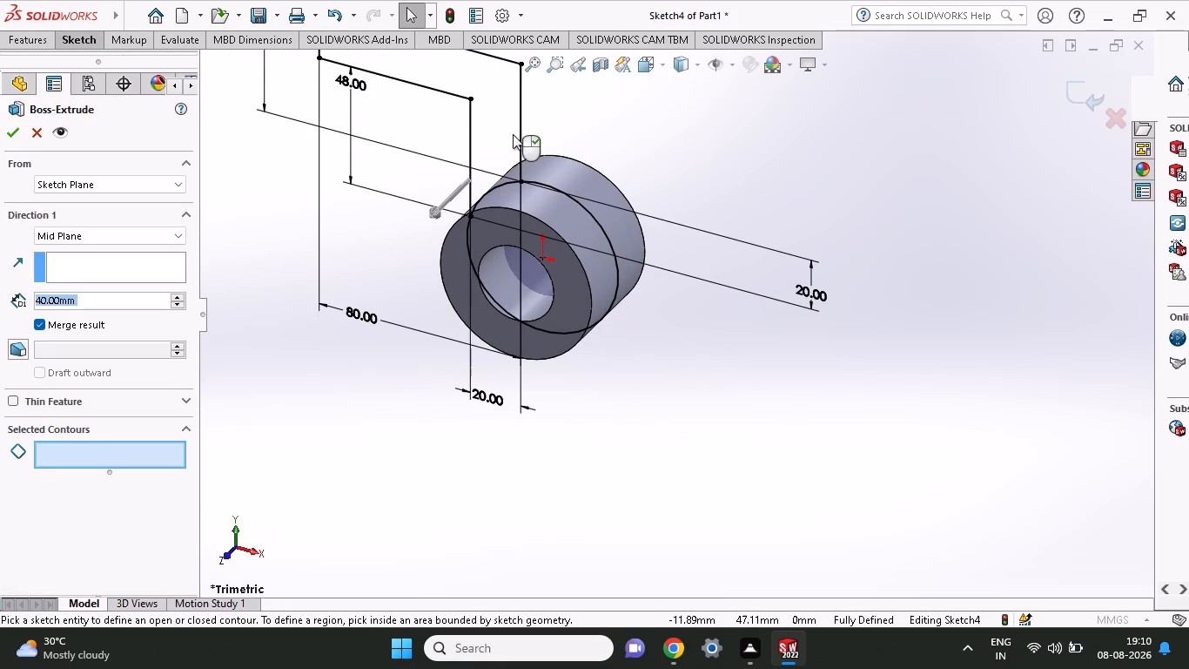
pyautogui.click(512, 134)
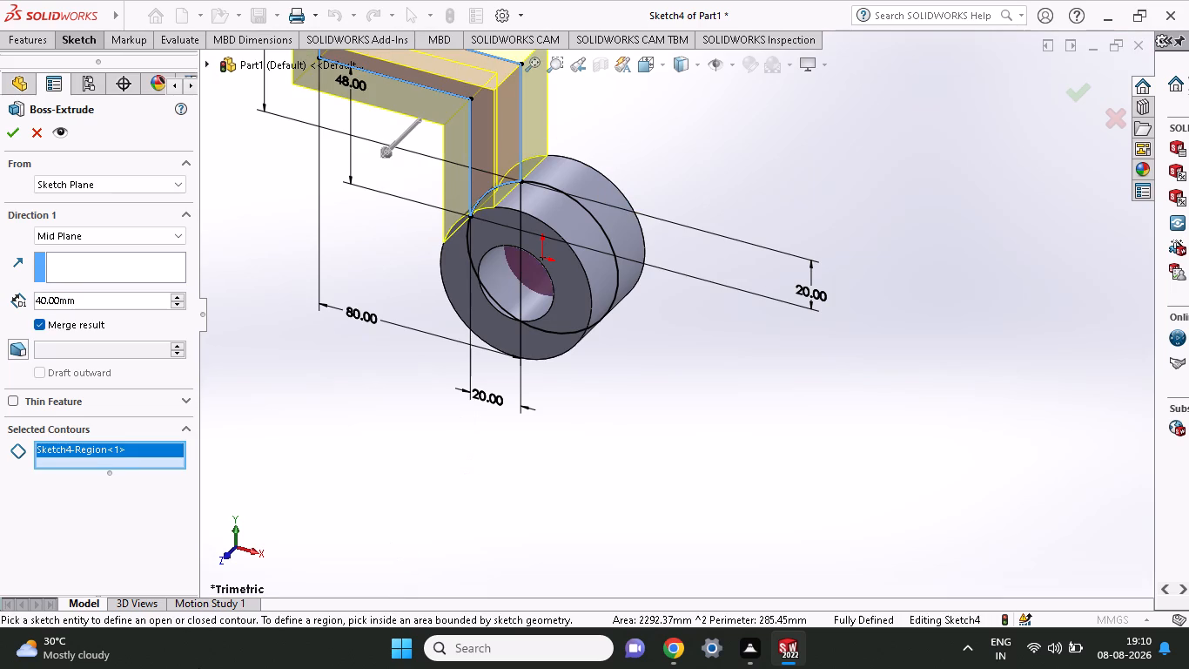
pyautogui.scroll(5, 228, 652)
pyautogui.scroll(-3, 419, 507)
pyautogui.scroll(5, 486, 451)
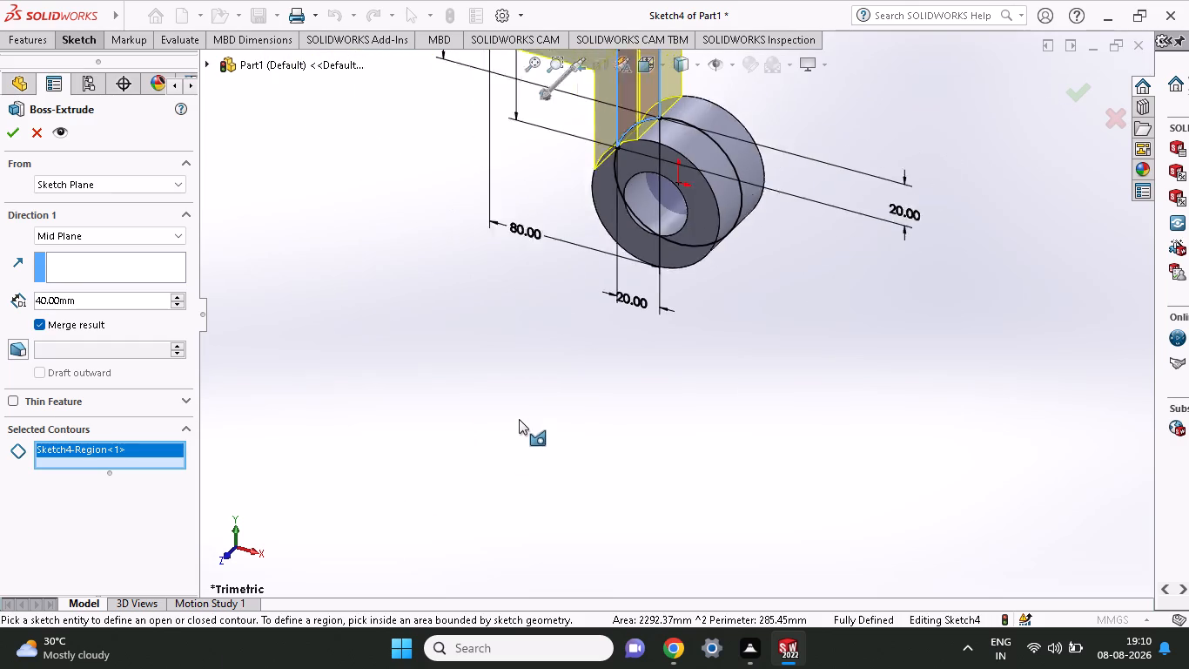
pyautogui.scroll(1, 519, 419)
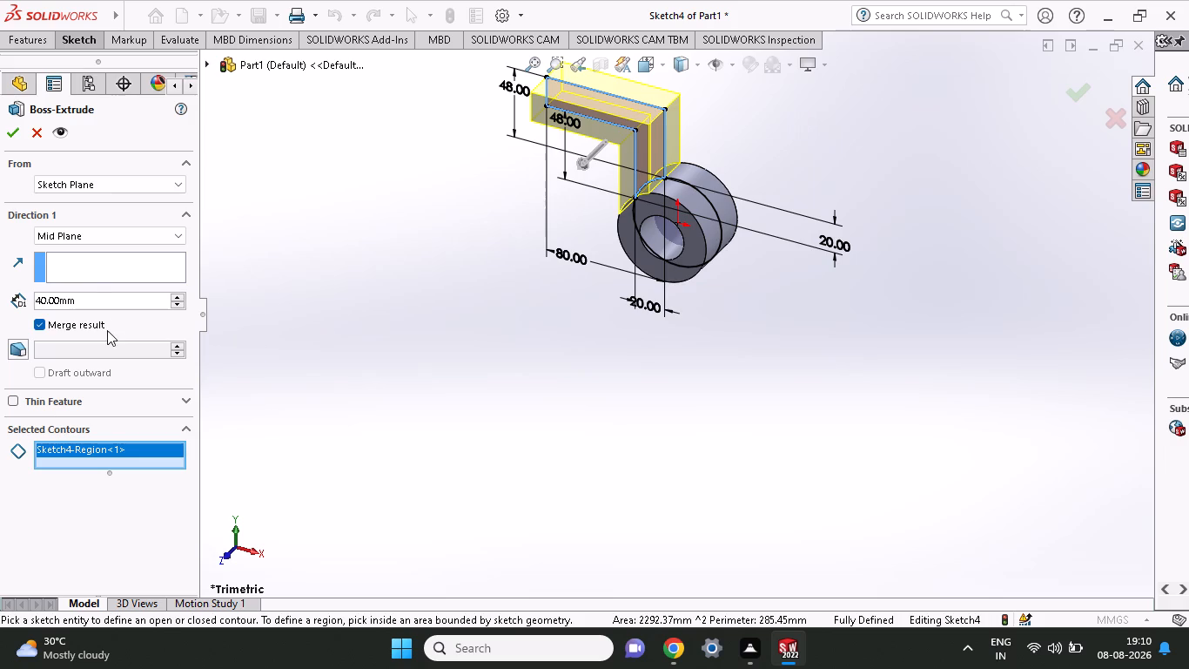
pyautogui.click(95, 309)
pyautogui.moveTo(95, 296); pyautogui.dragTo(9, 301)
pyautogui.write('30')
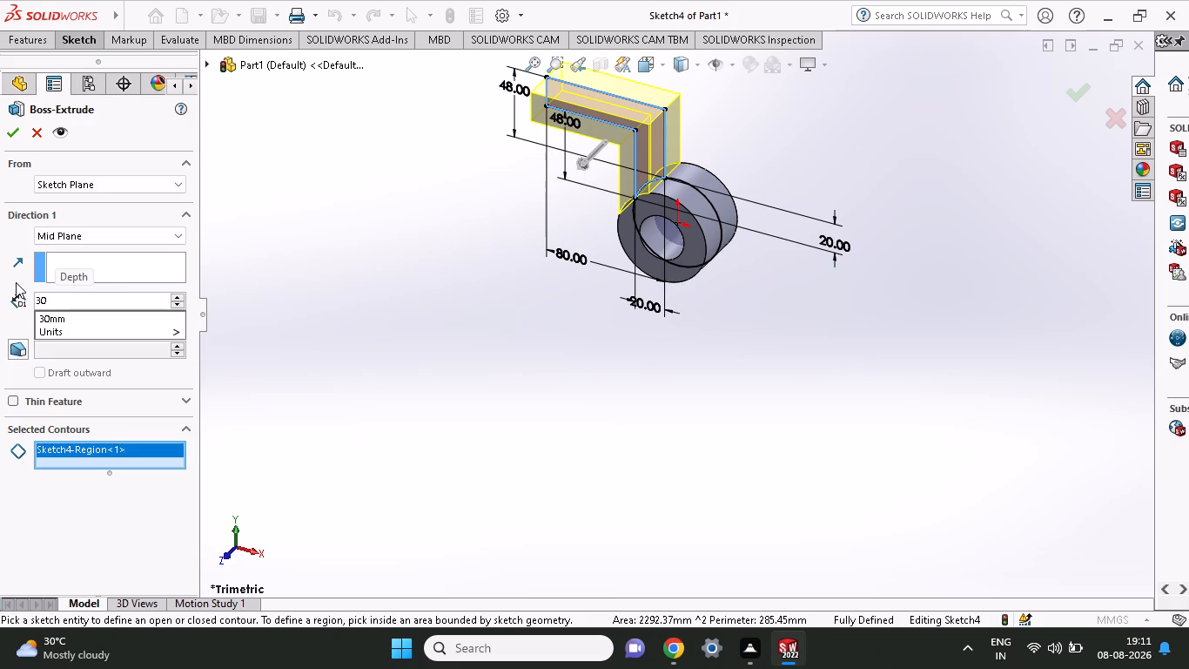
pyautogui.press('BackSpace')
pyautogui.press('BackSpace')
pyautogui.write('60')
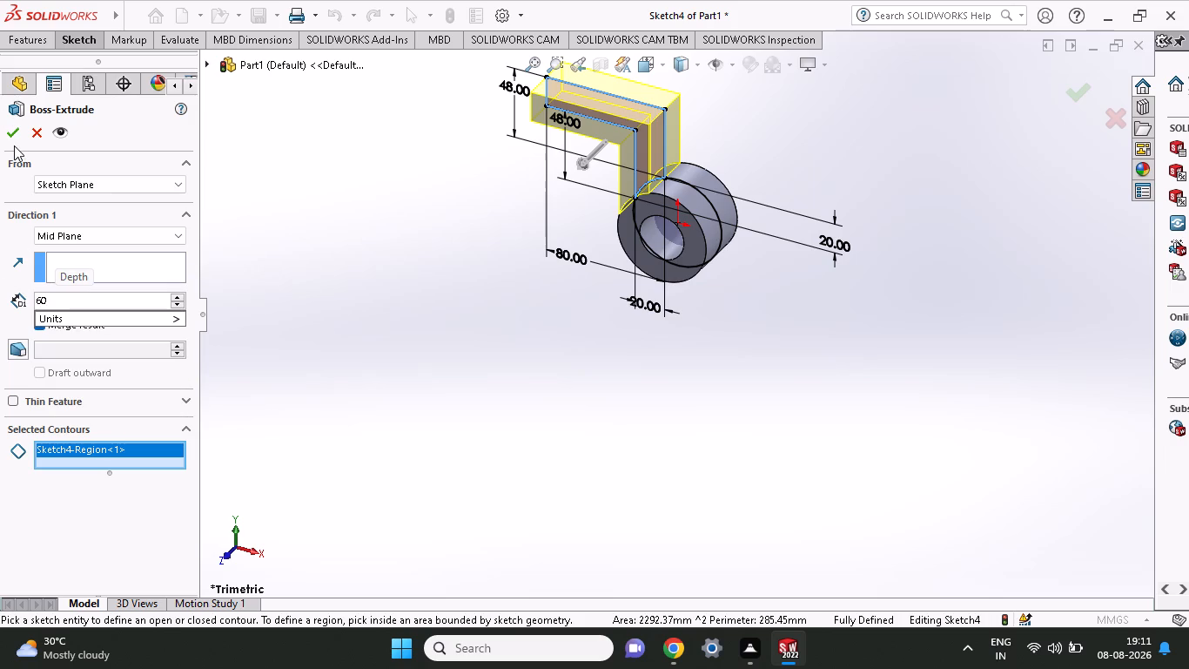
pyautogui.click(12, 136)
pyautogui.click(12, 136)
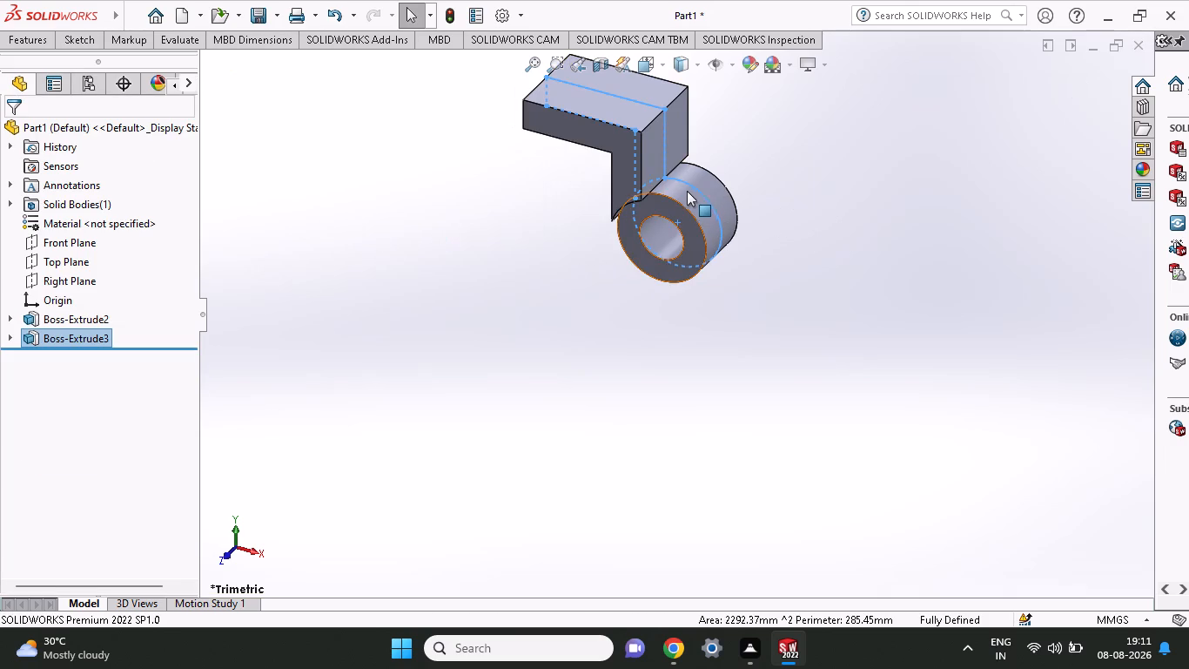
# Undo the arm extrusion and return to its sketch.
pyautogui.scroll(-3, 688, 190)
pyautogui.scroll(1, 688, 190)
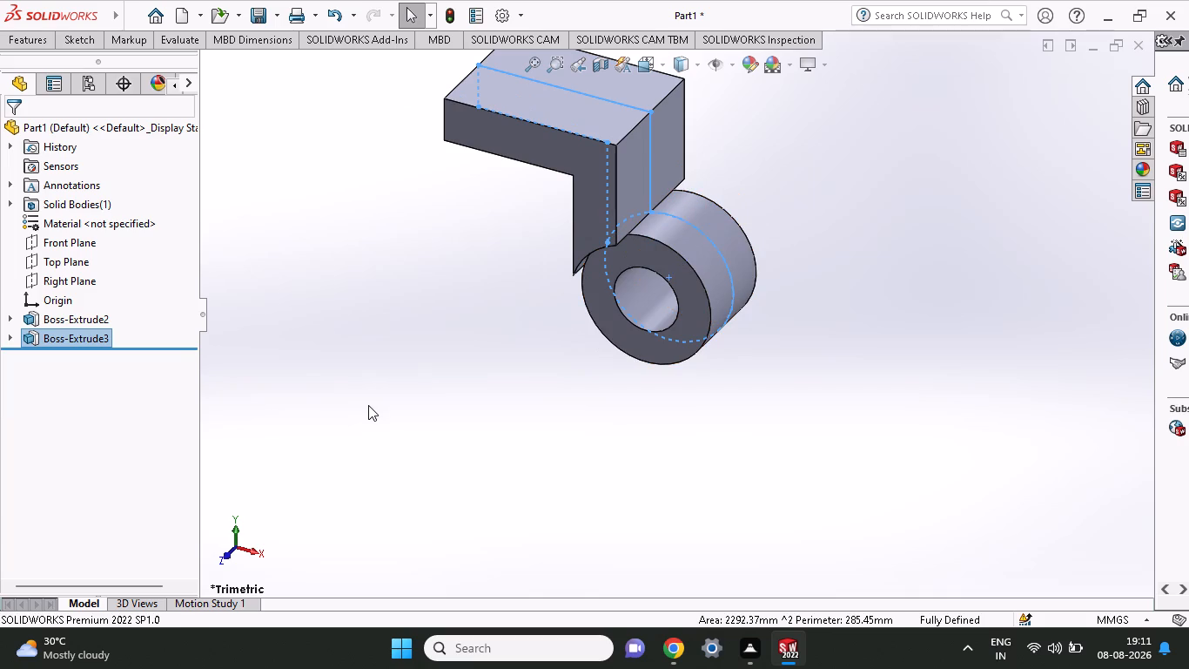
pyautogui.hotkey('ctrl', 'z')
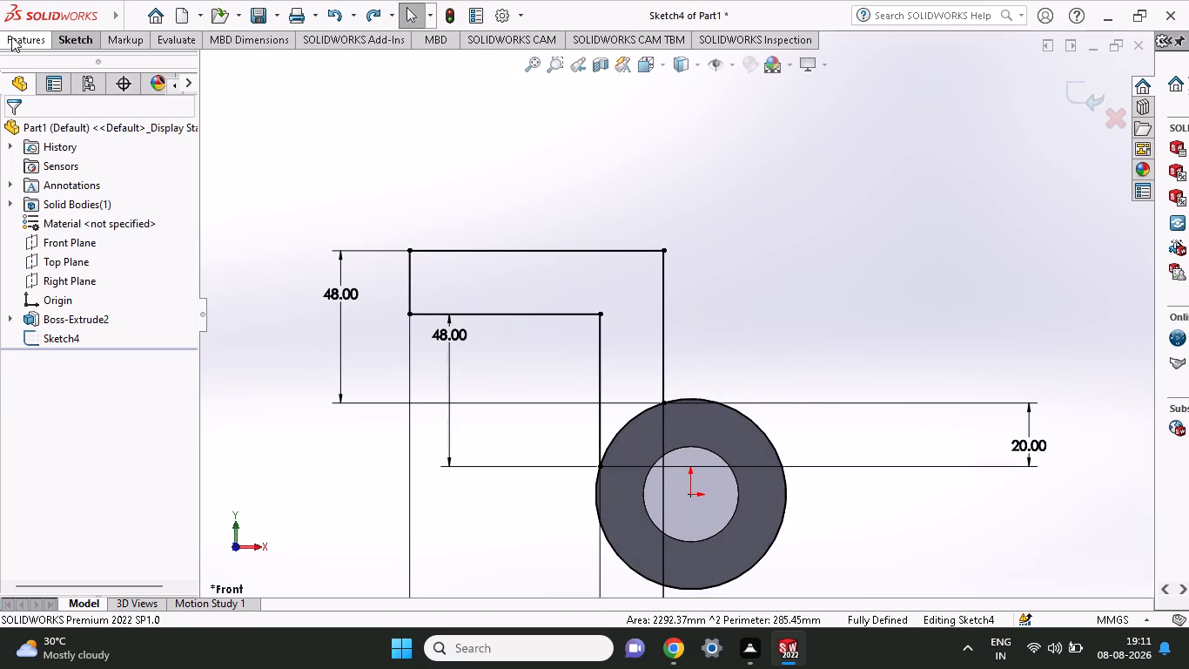
# Extrude the L-shaped arm region 60 mm as a boss with the Mid Plane end condition and merged result.
pyautogui.click(11, 37)
pyautogui.click(46, 67)
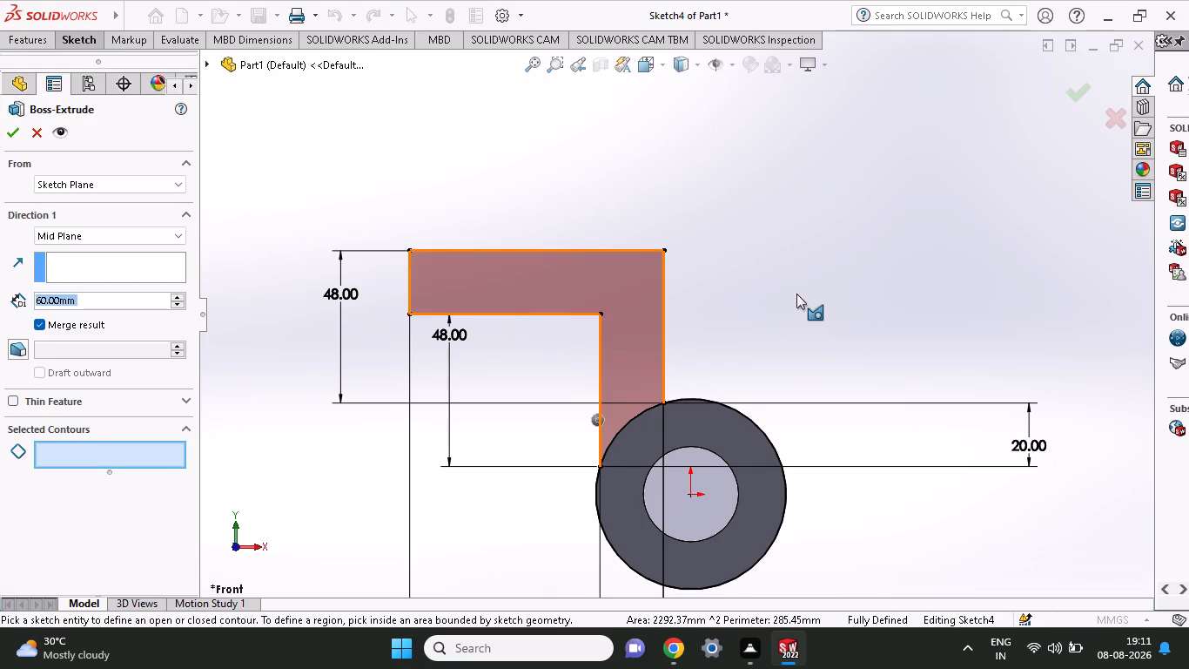
pyautogui.moveTo(796, 294); pyautogui.dragTo(736, 388, button='middle')
pyautogui.click(596, 348)
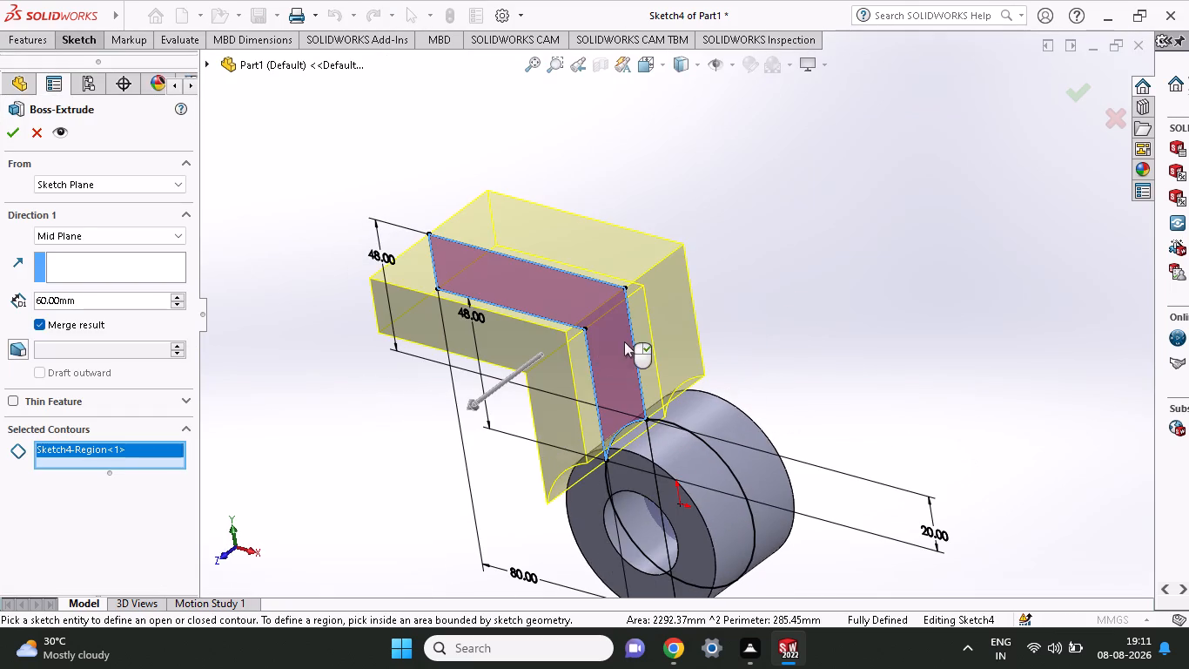
pyautogui.scroll(2, 756, 351)
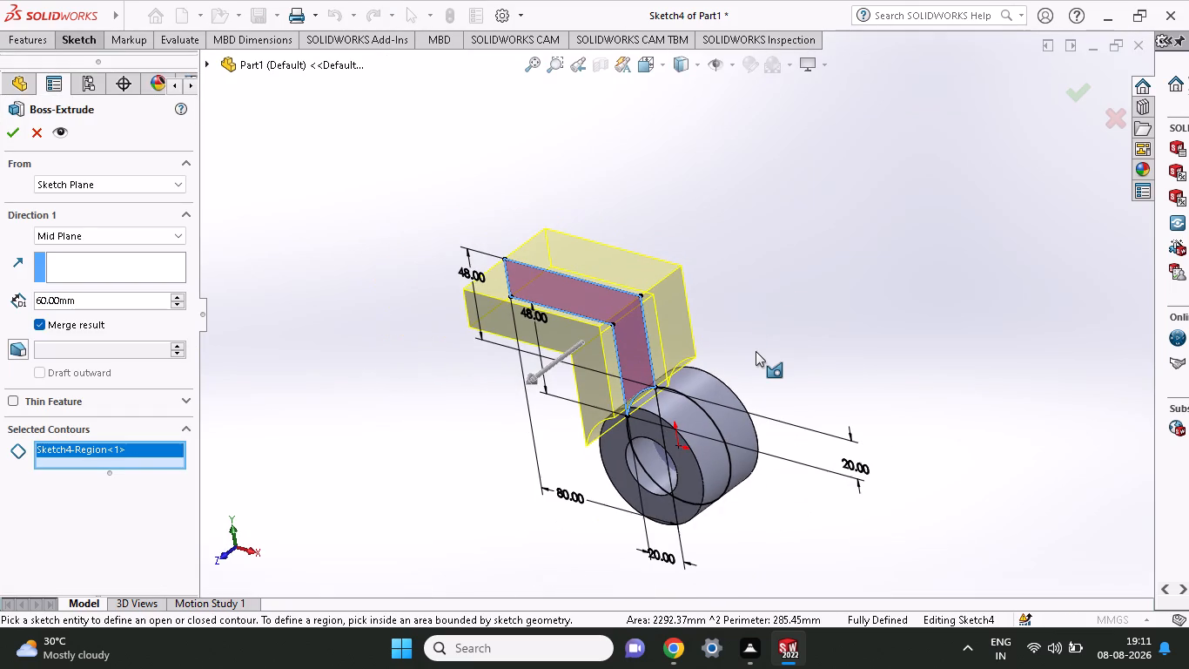
pyautogui.moveTo(104, 303); pyautogui.dragTo(0, 309)
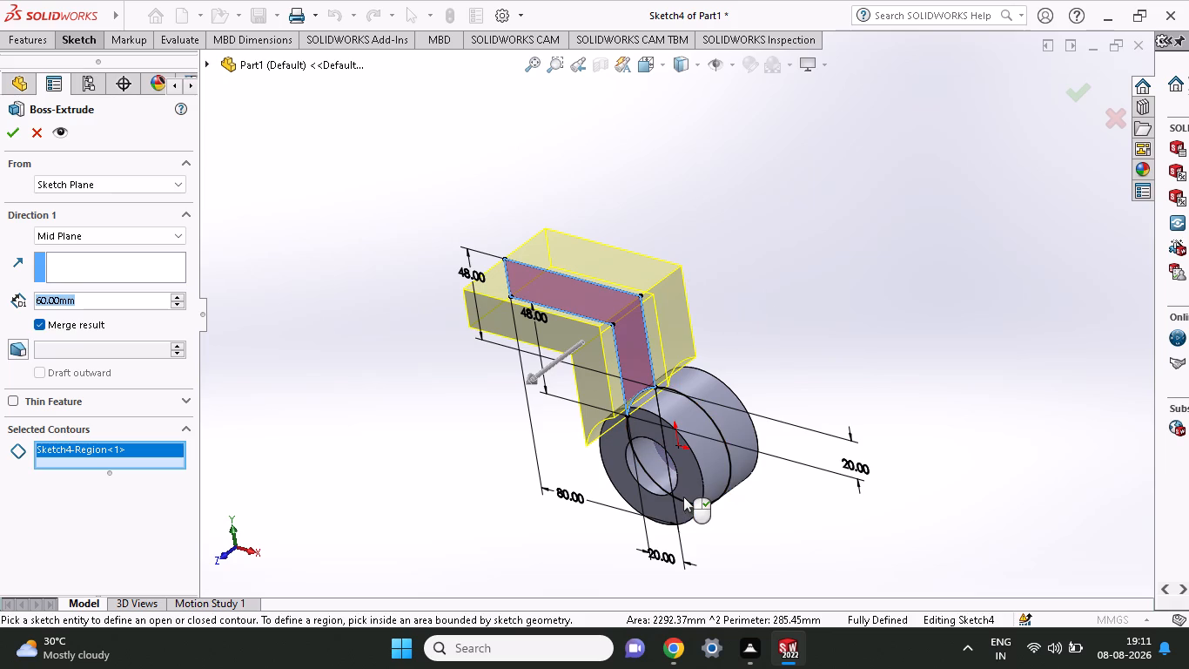
pyautogui.click(12, 136)
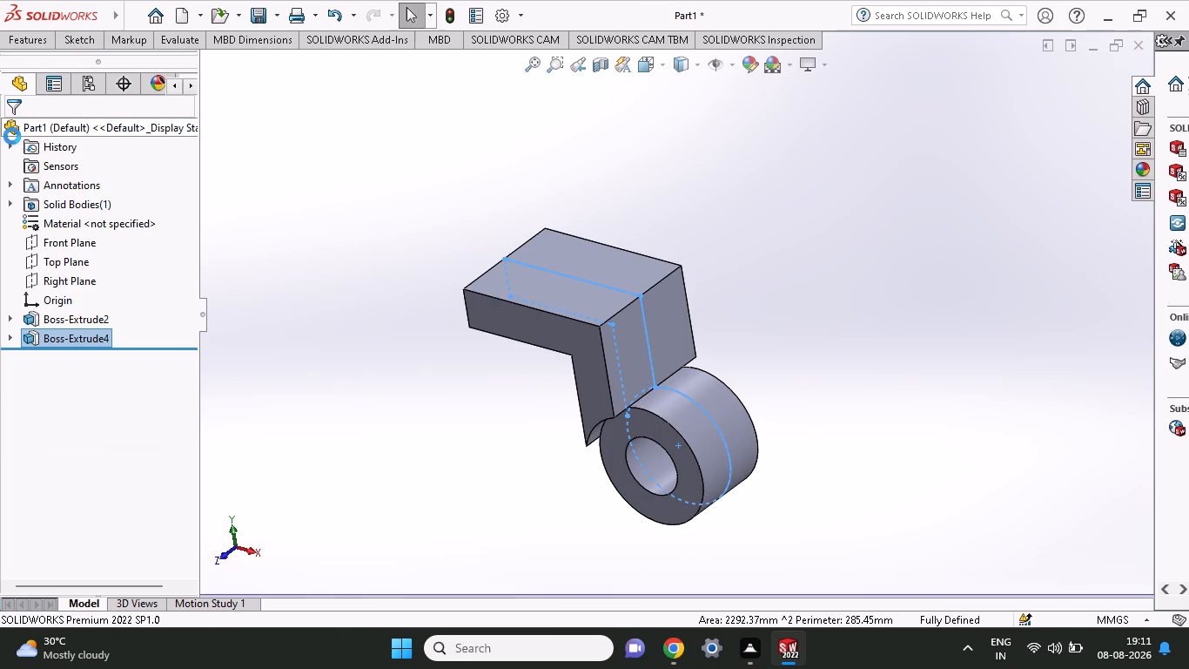
# Sketch a 30 mm radius circle centred on the origin on the hollow cylinder's front annular face, matching its outer edge.
pyautogui.click(682, 480)
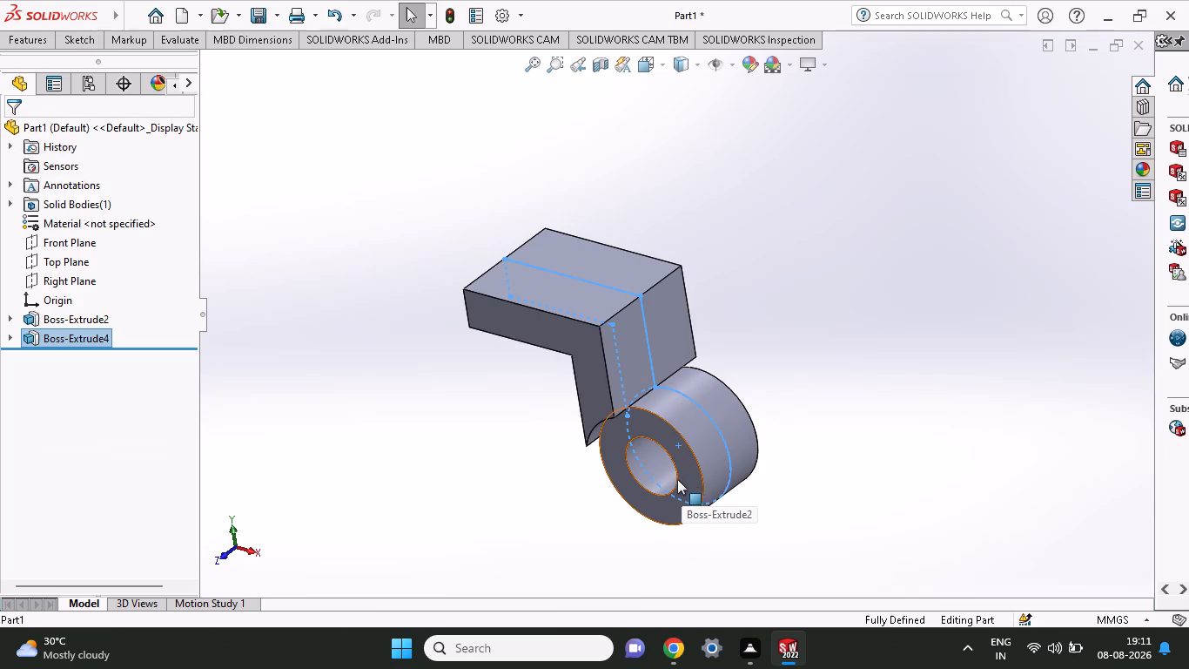
pyautogui.click(88, 44)
pyautogui.click(137, 64)
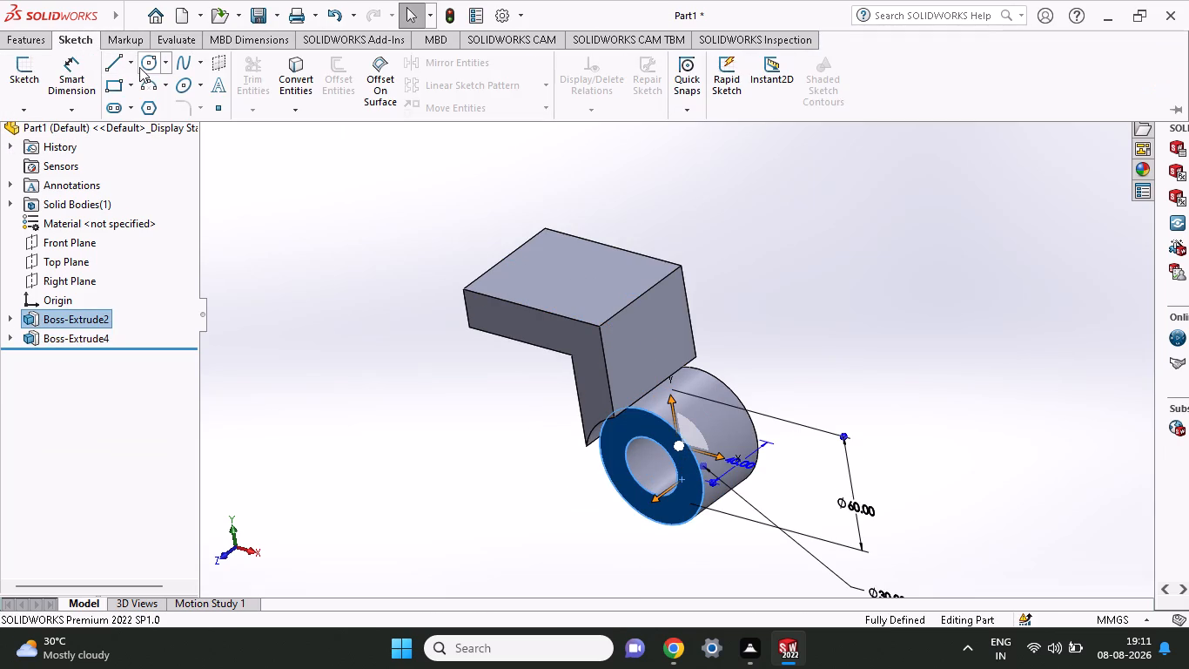
pyautogui.click(139, 67)
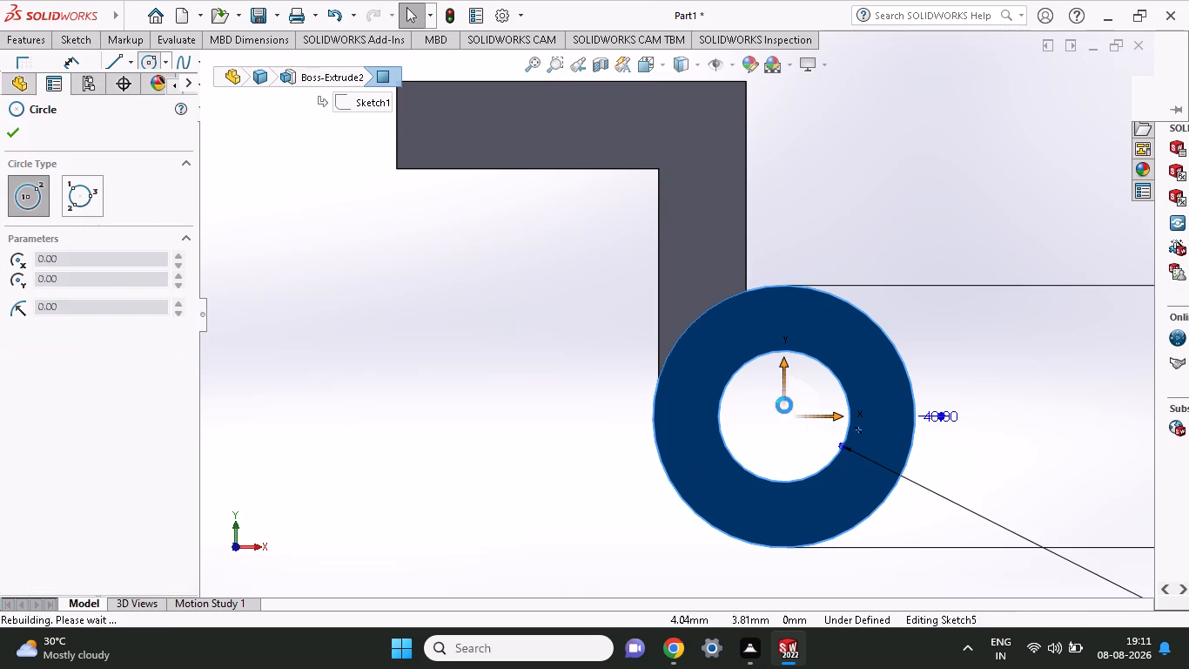
pyautogui.click(783, 419)
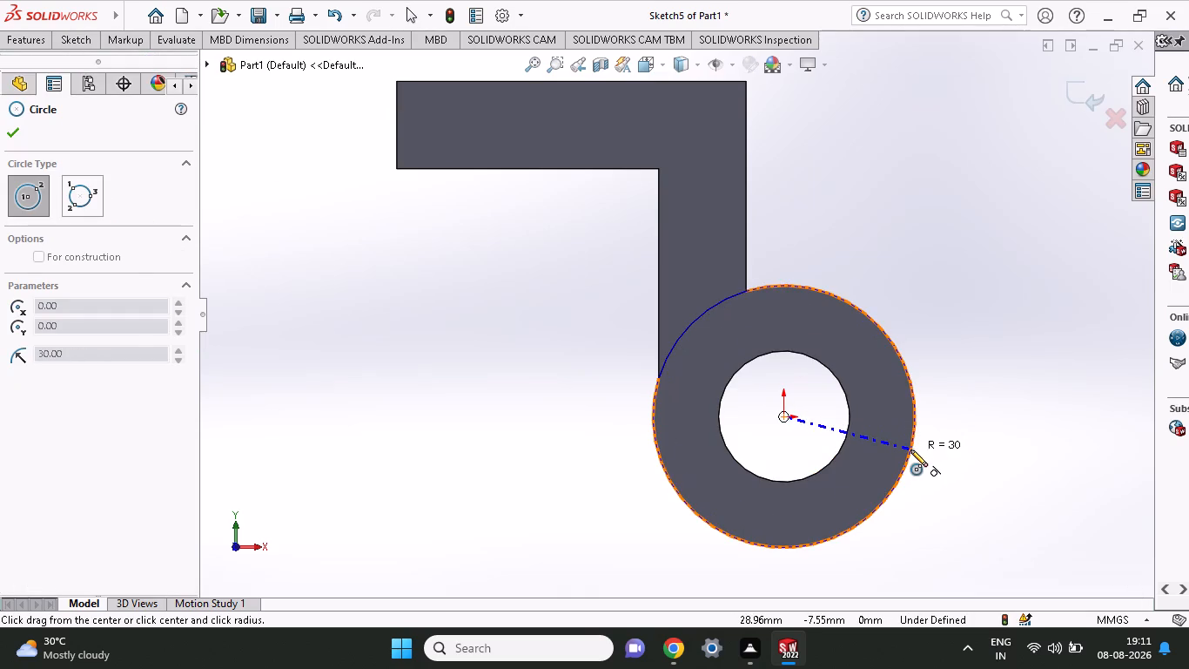
pyautogui.click(910, 449)
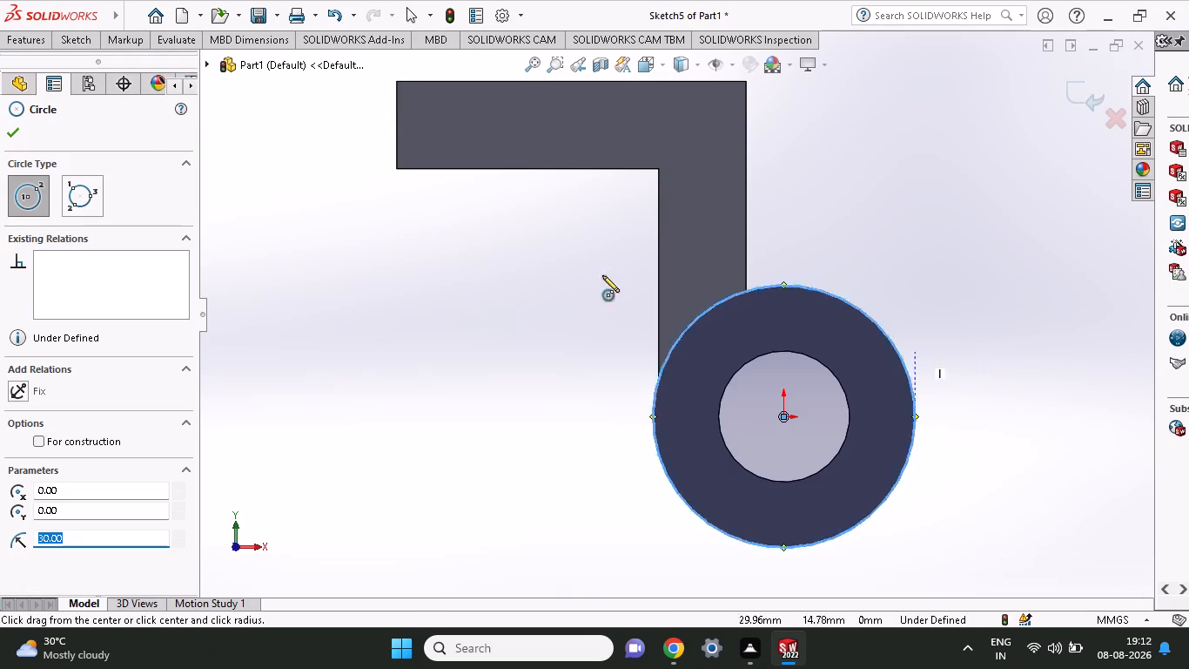
# Extrude the front-face circle 20 mm as a boss with the Mid Plane end condition and merged result.
pyautogui.click(36, 36)
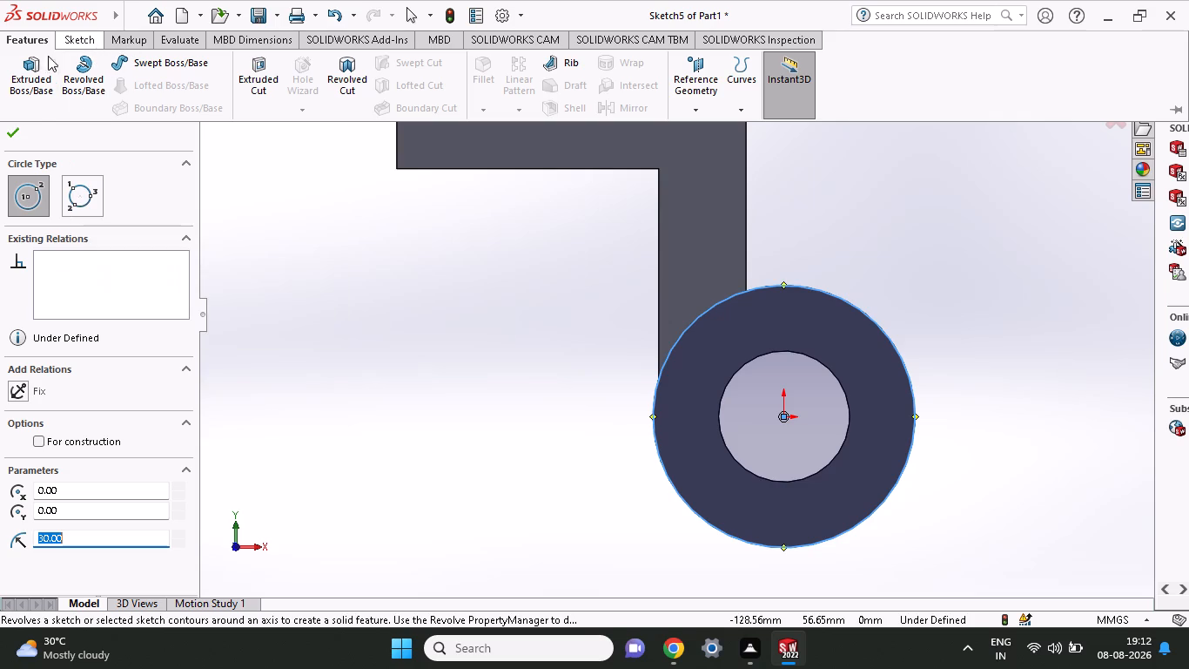
pyautogui.click(36, 75)
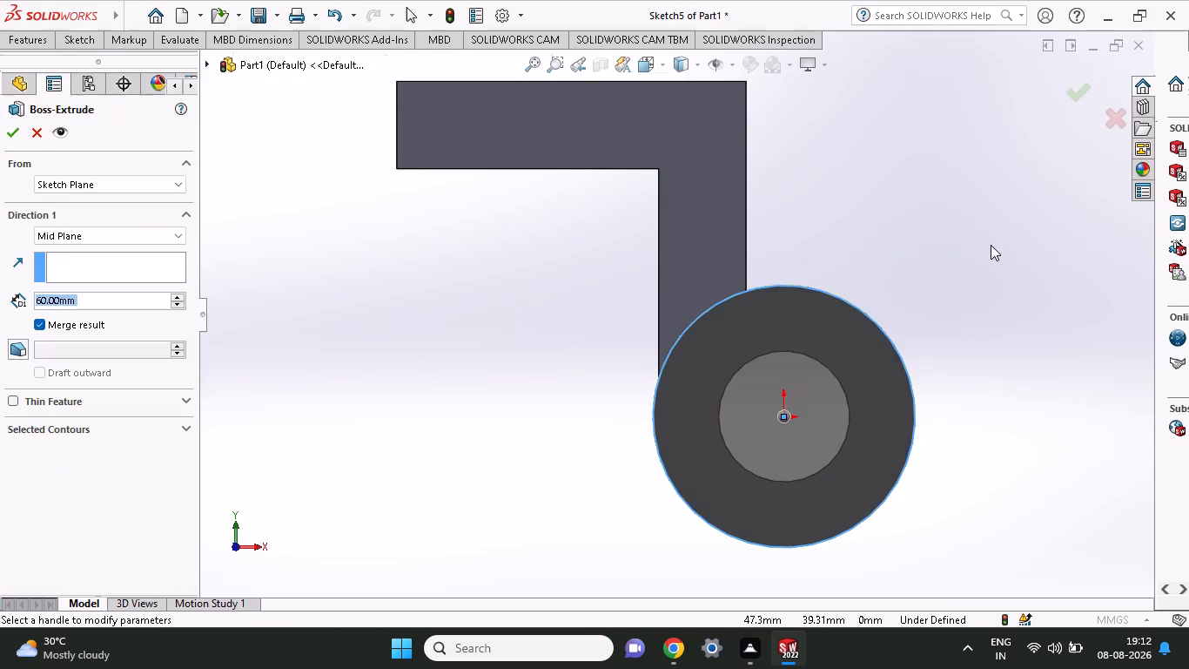
pyautogui.moveTo(991, 245); pyautogui.dragTo(923, 330, button='middle')
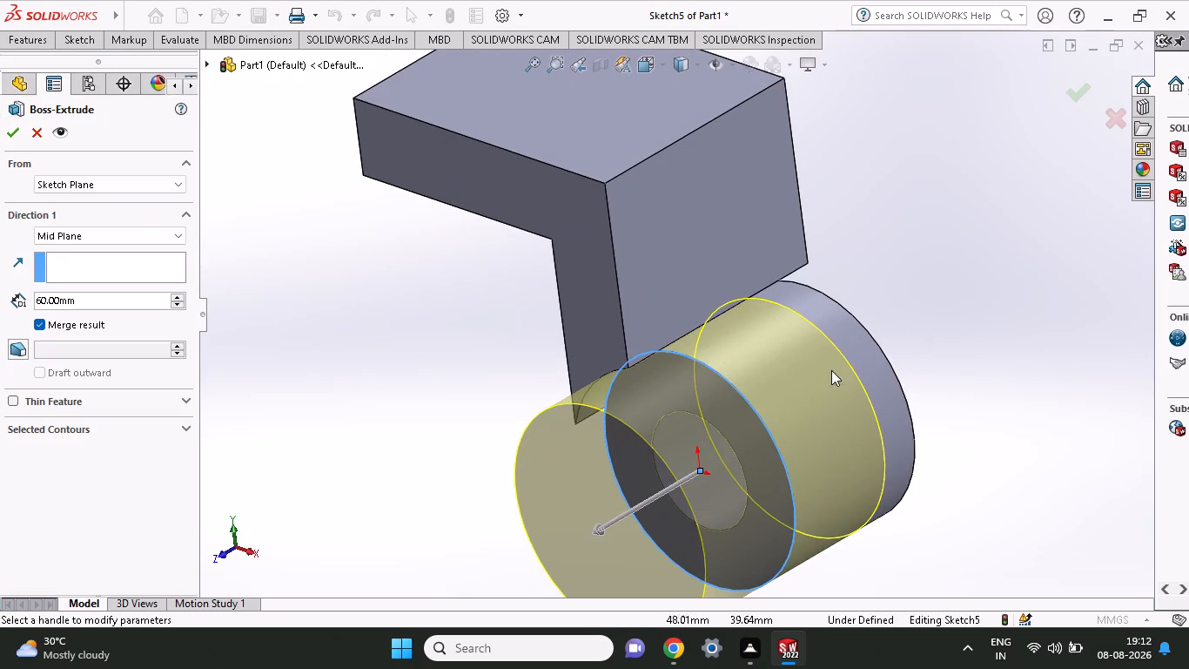
pyautogui.scroll(2, 883, 386)
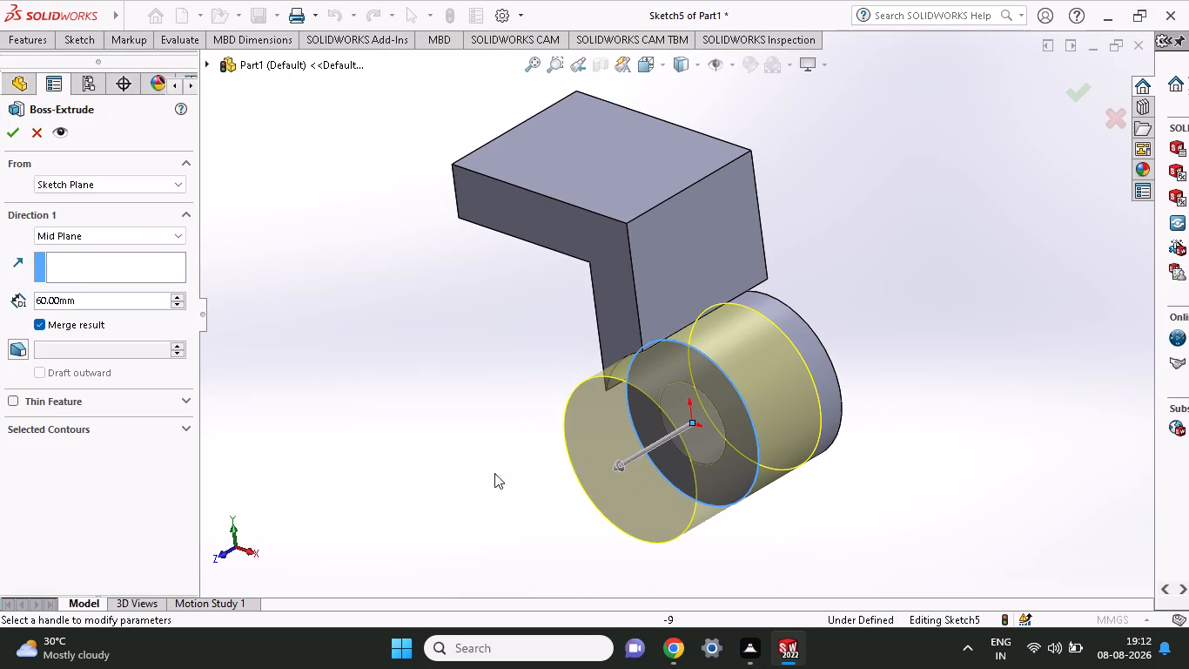
pyautogui.moveTo(89, 304); pyautogui.dragTo(6, 304)
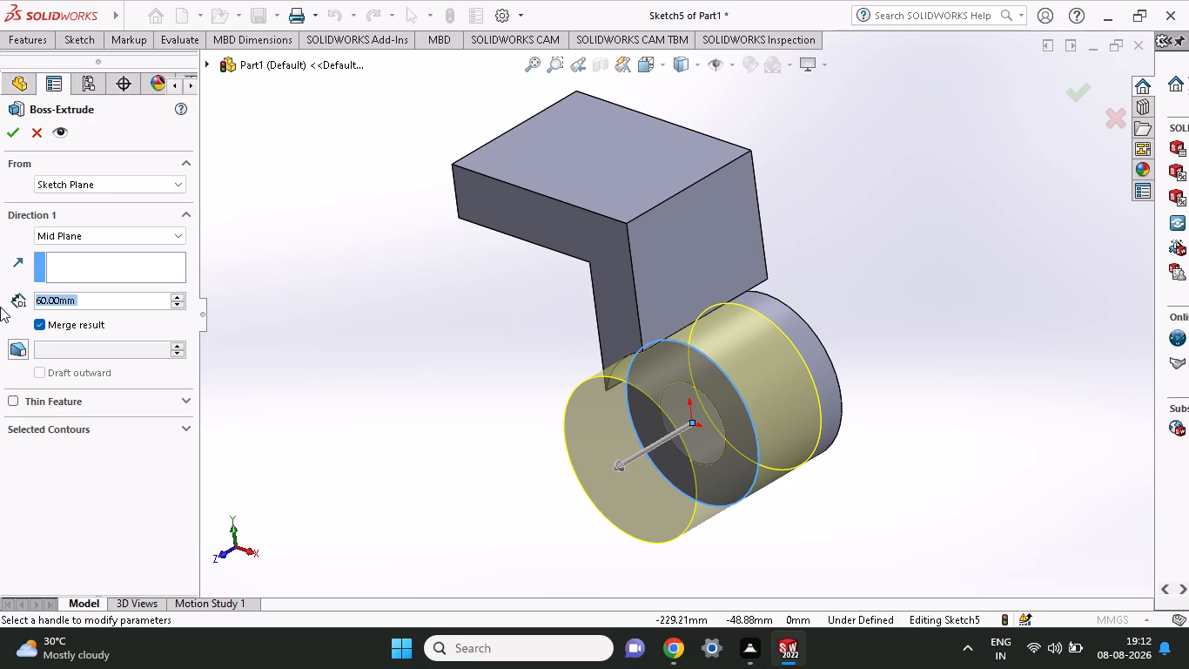
pyautogui.write('20')
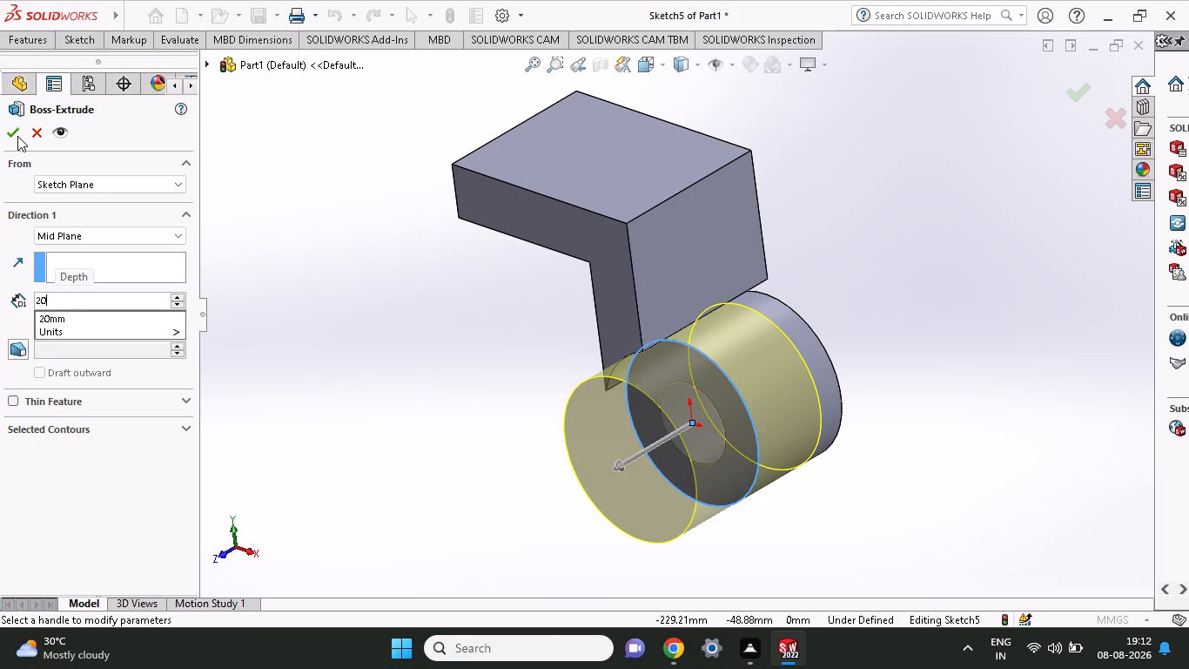
pyautogui.click(15, 133)
pyautogui.click(15, 133)
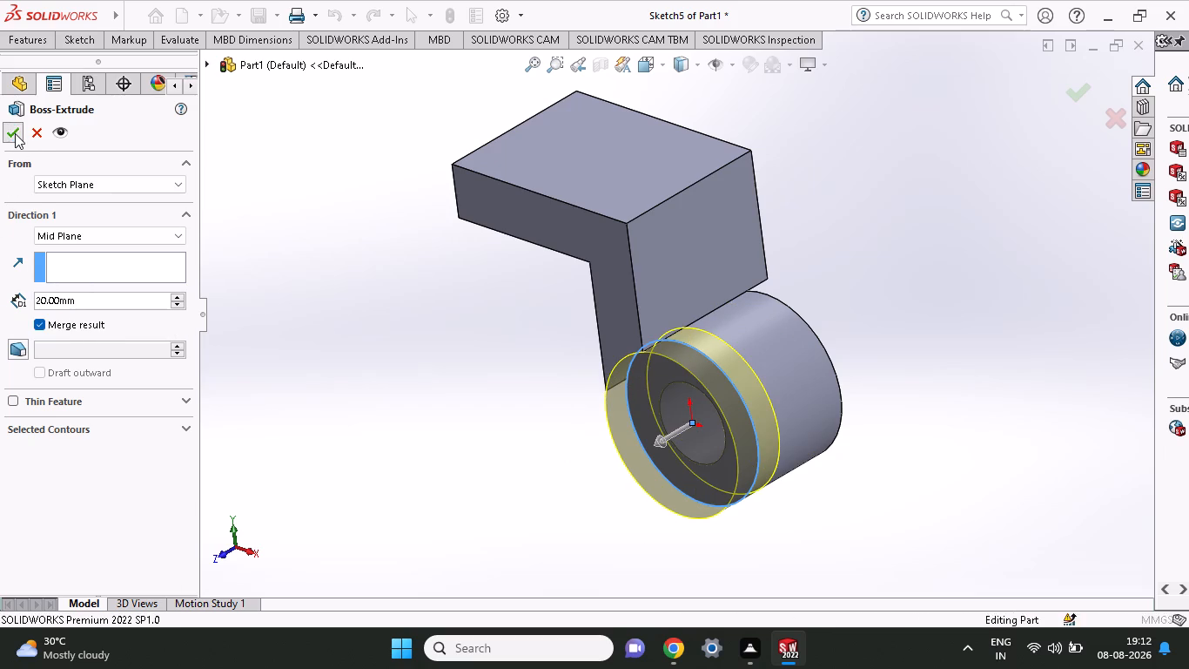
# Sketch a 30 mm radius circle centred on the origin on the cylinder's rear annular face around the open bore.
pyautogui.moveTo(930, 352); pyautogui.dragTo(891, 392, button='middle')
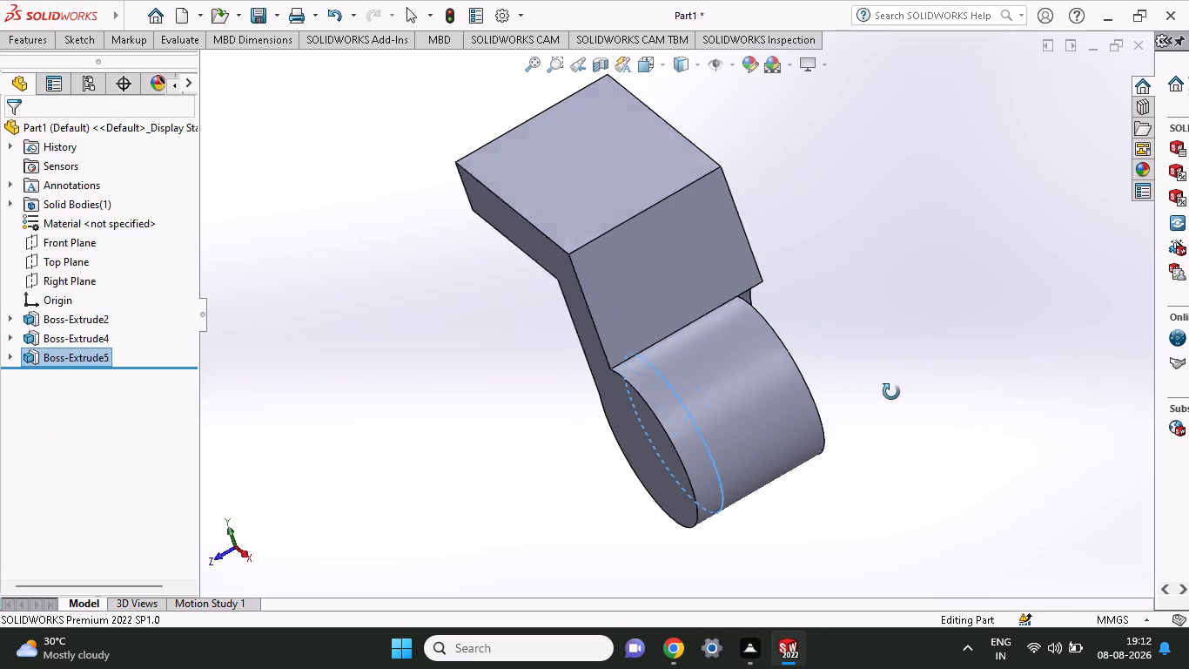
pyautogui.moveTo(891, 392); pyautogui.dragTo(788, 466, button='middle')
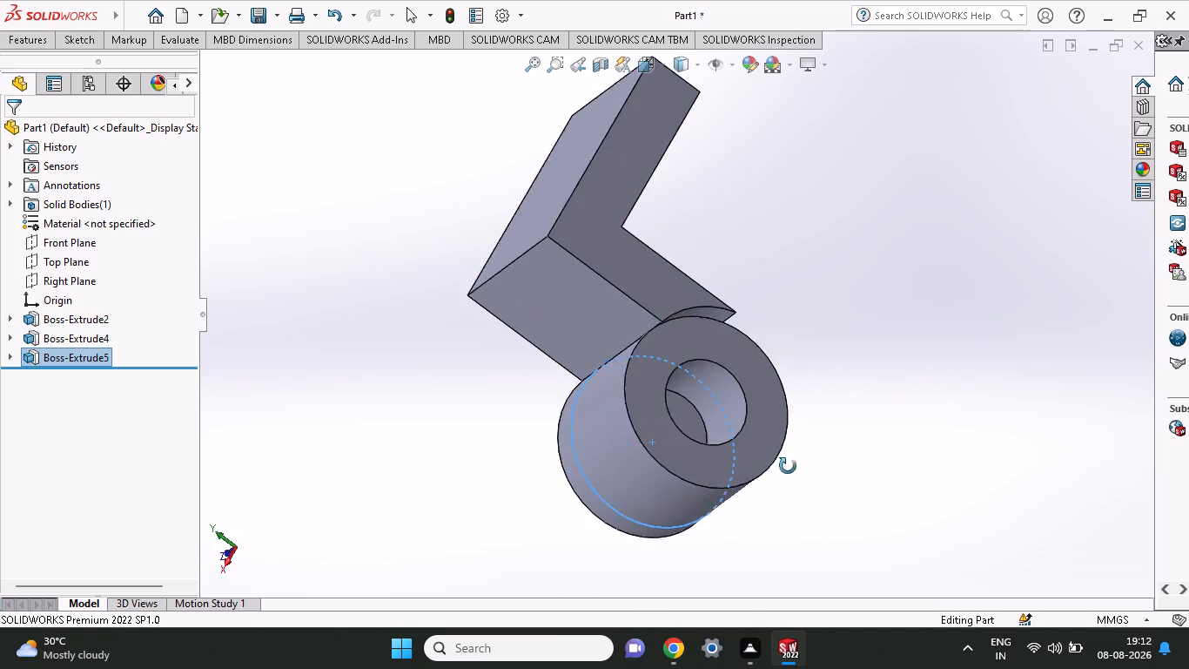
pyautogui.moveTo(788, 466); pyautogui.dragTo(787, 524, button='middle')
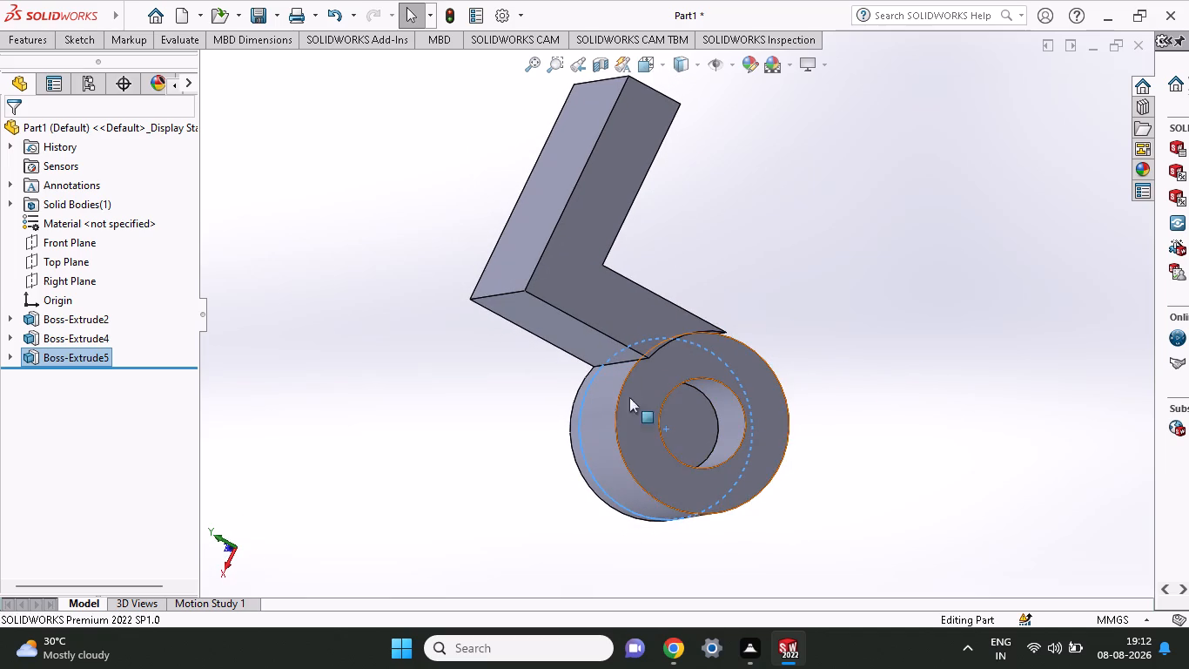
pyautogui.click(74, 37)
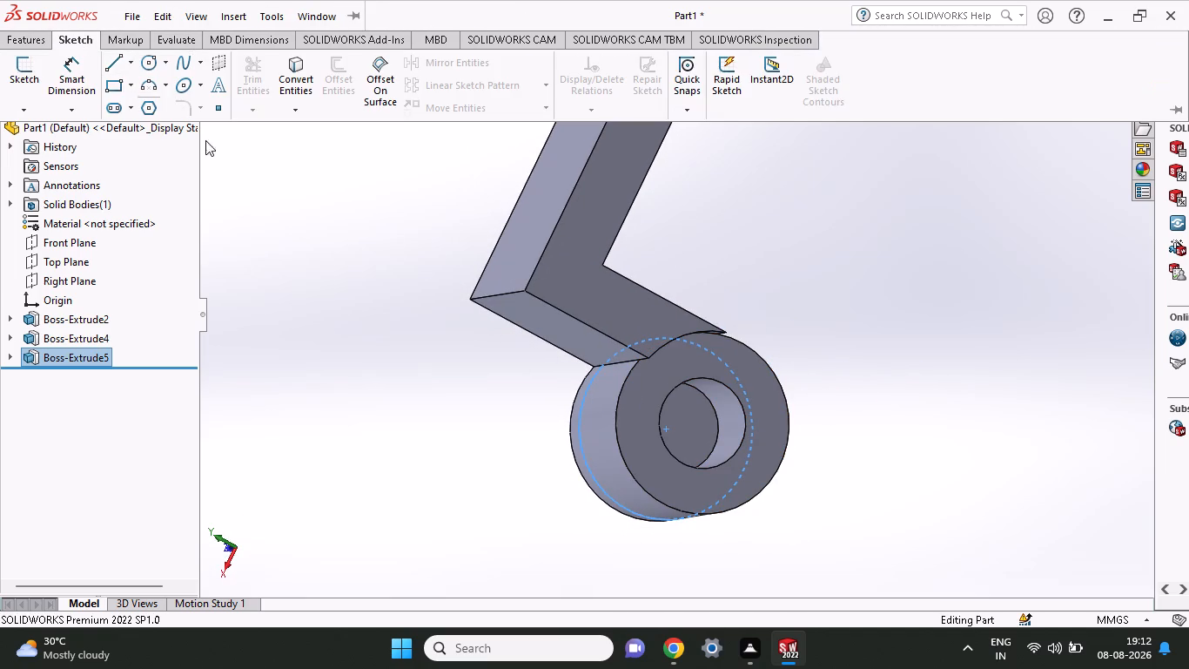
pyautogui.click(641, 415)
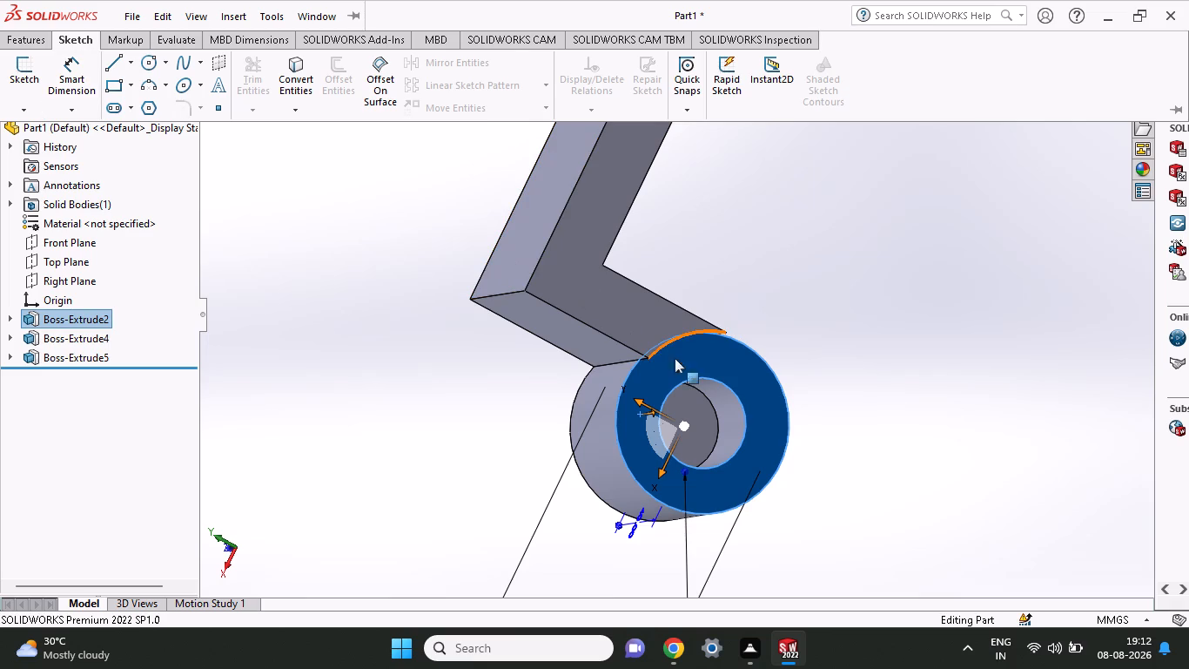
pyautogui.click(697, 370)
pyautogui.click(772, 313)
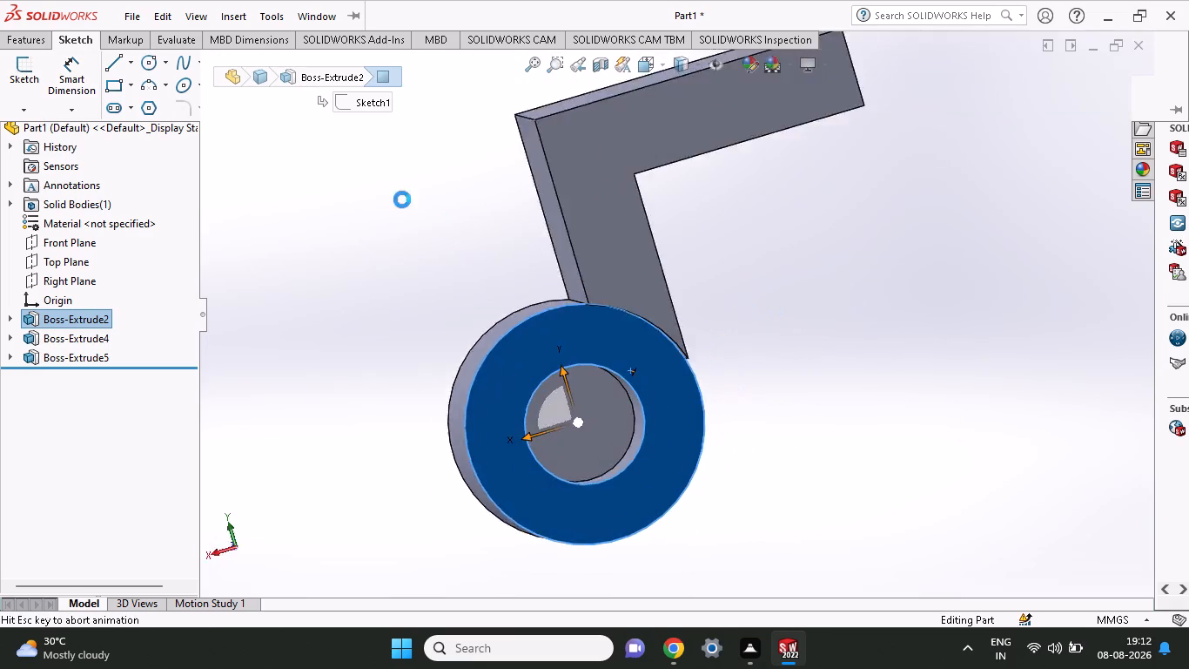
pyautogui.click(67, 43)
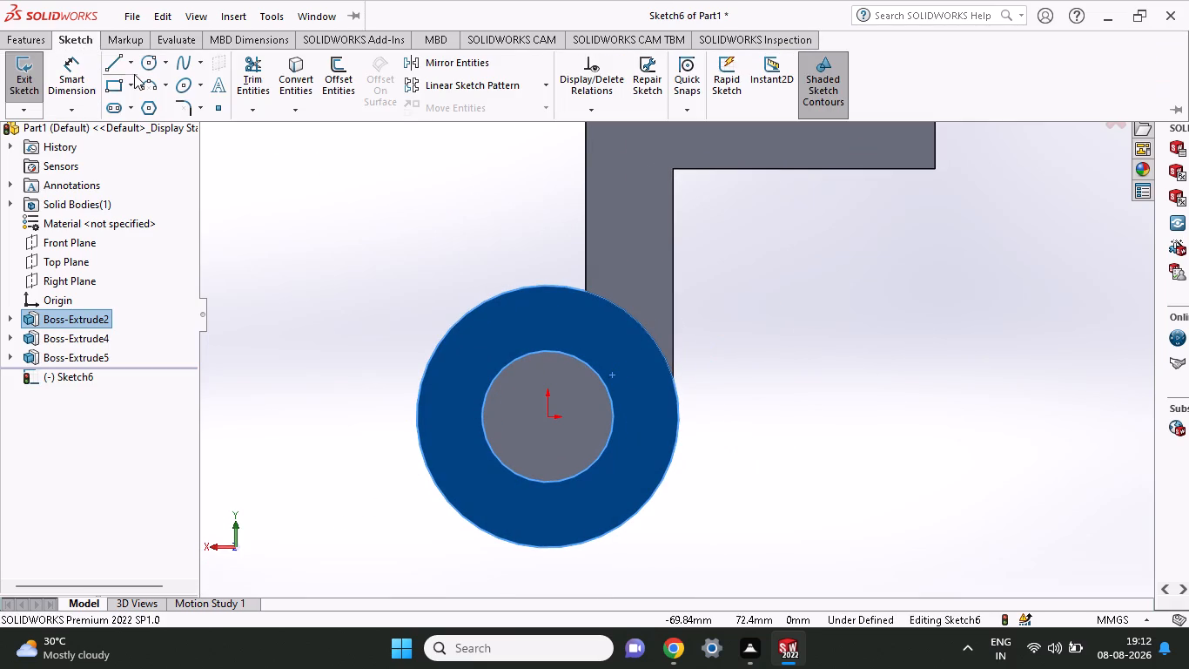
pyautogui.click(144, 71)
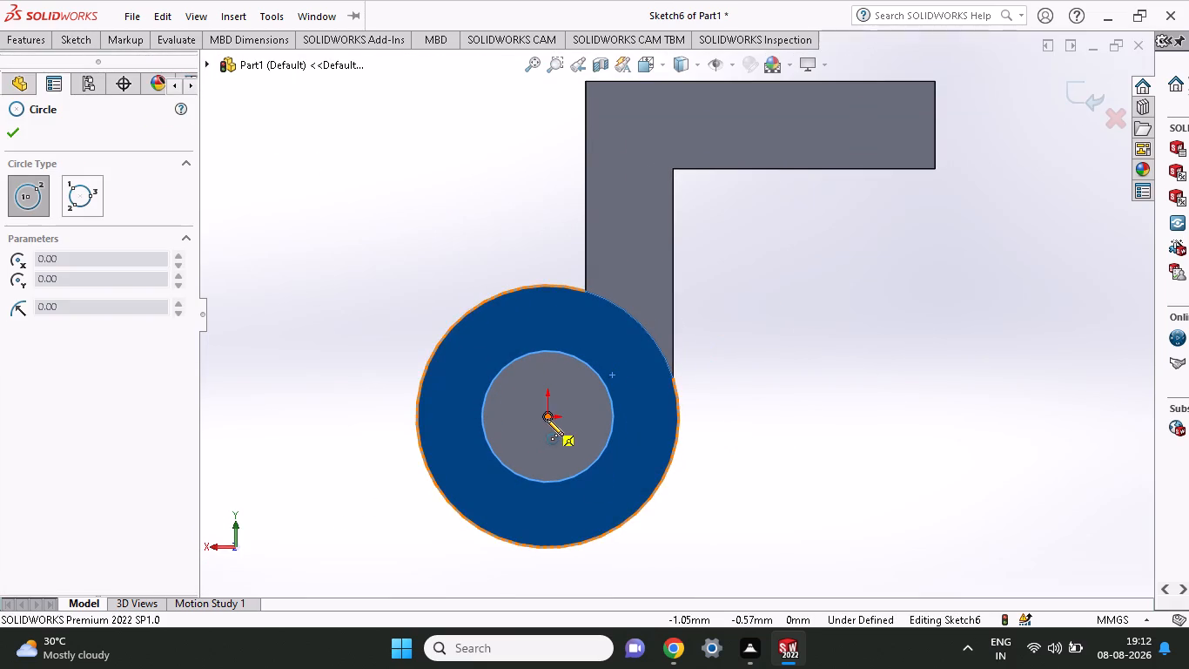
pyautogui.click(547, 419)
pyautogui.click(621, 527)
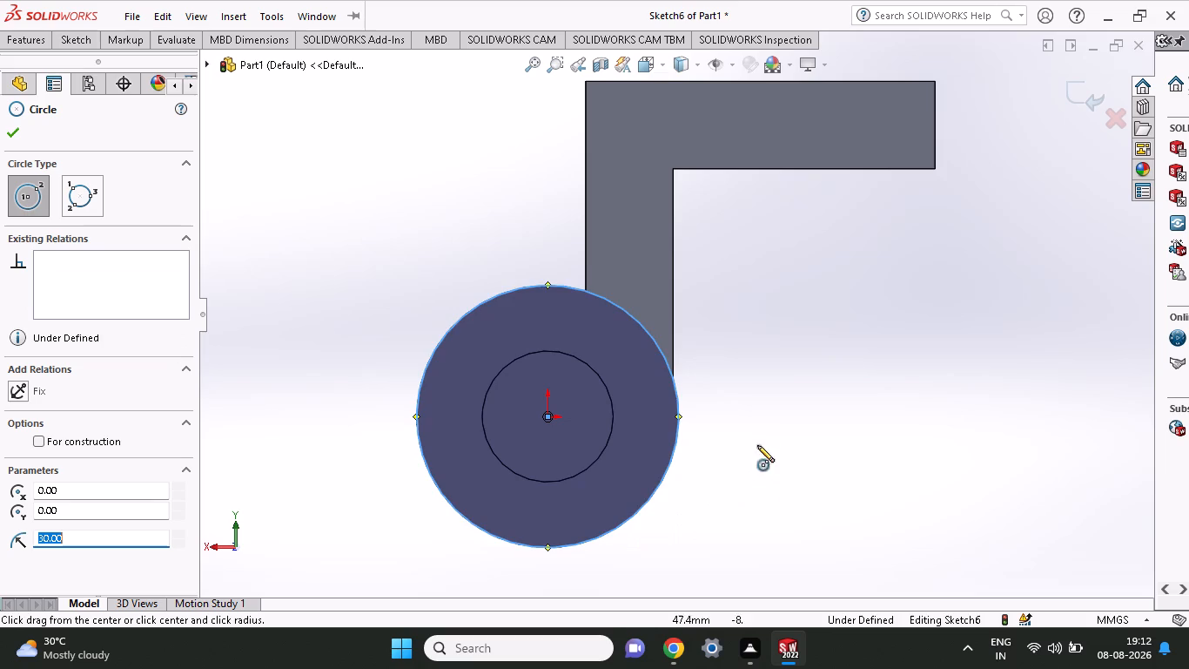
# Extrude the rear-face circle 20 mm as a boss with the Mid Plane end condition and merged result.
pyautogui.click(37, 49)
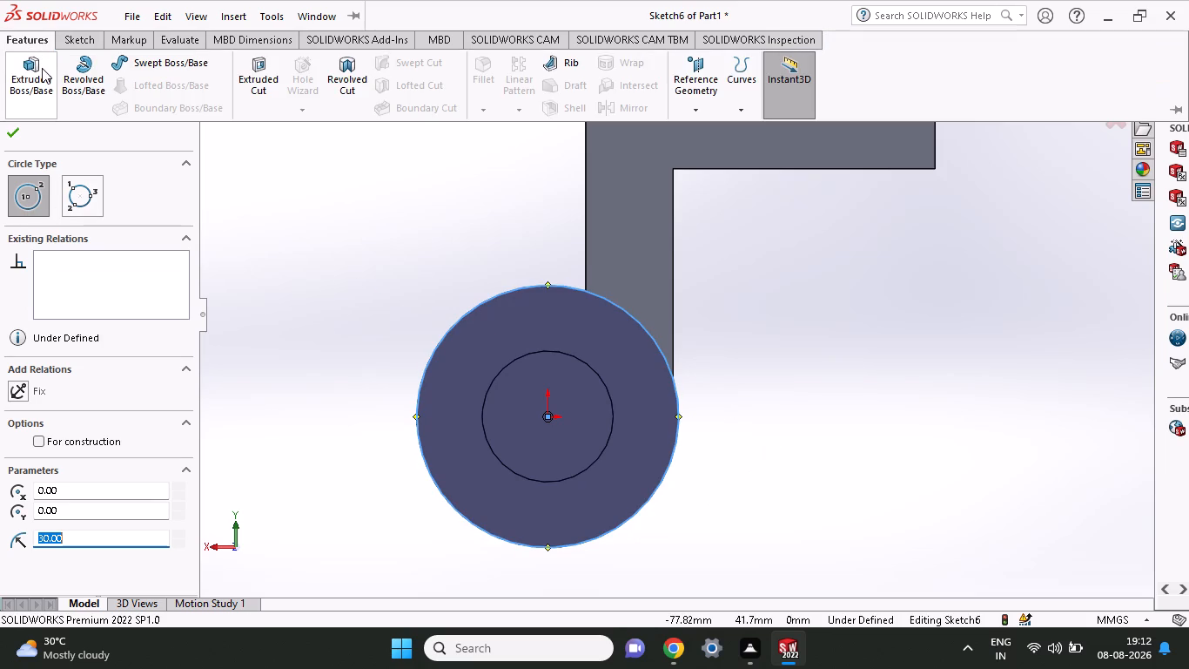
pyautogui.click(34, 75)
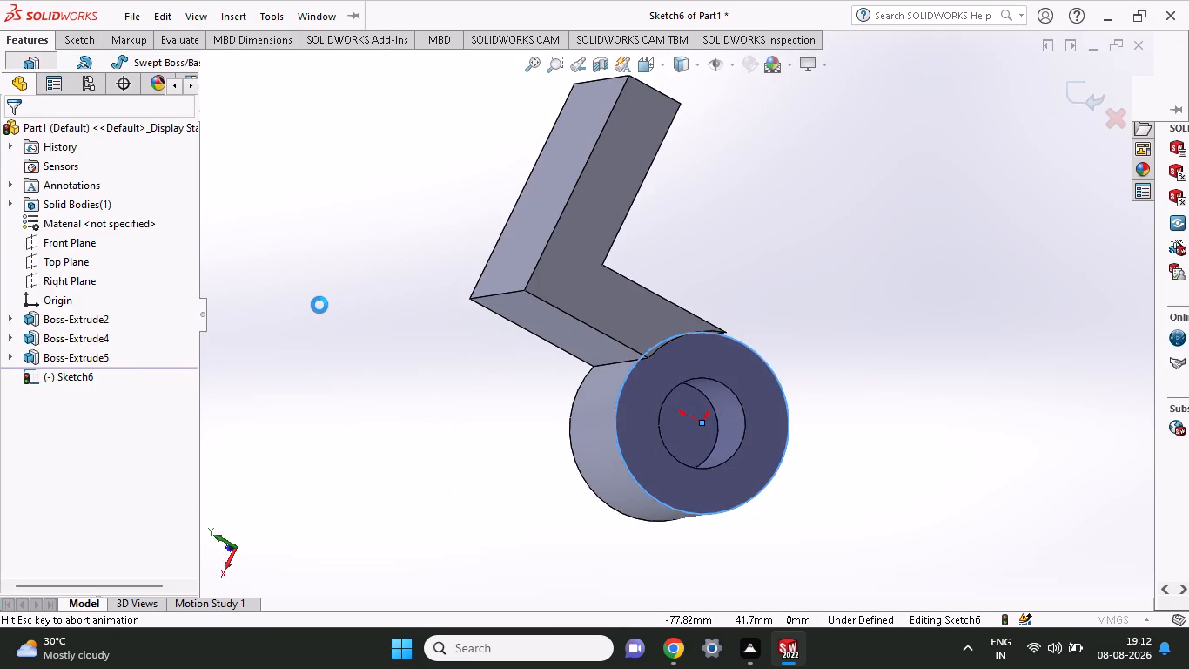
pyautogui.moveTo(360, 382); pyautogui.dragTo(439, 321, button='middle')
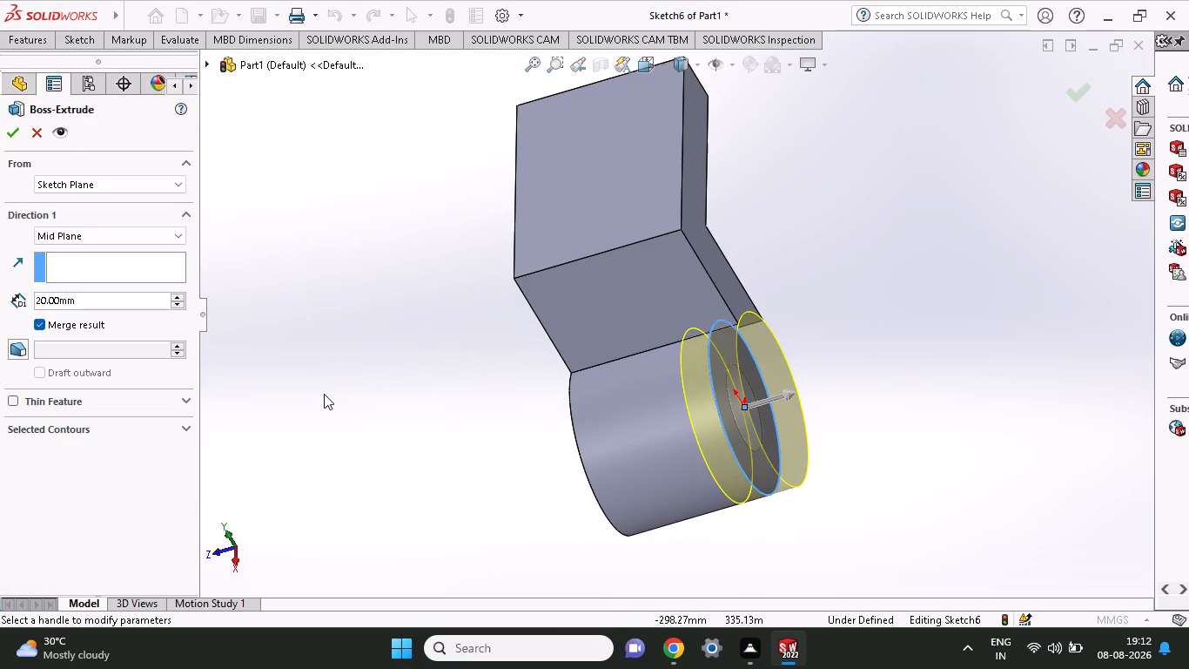
pyautogui.click(13, 129)
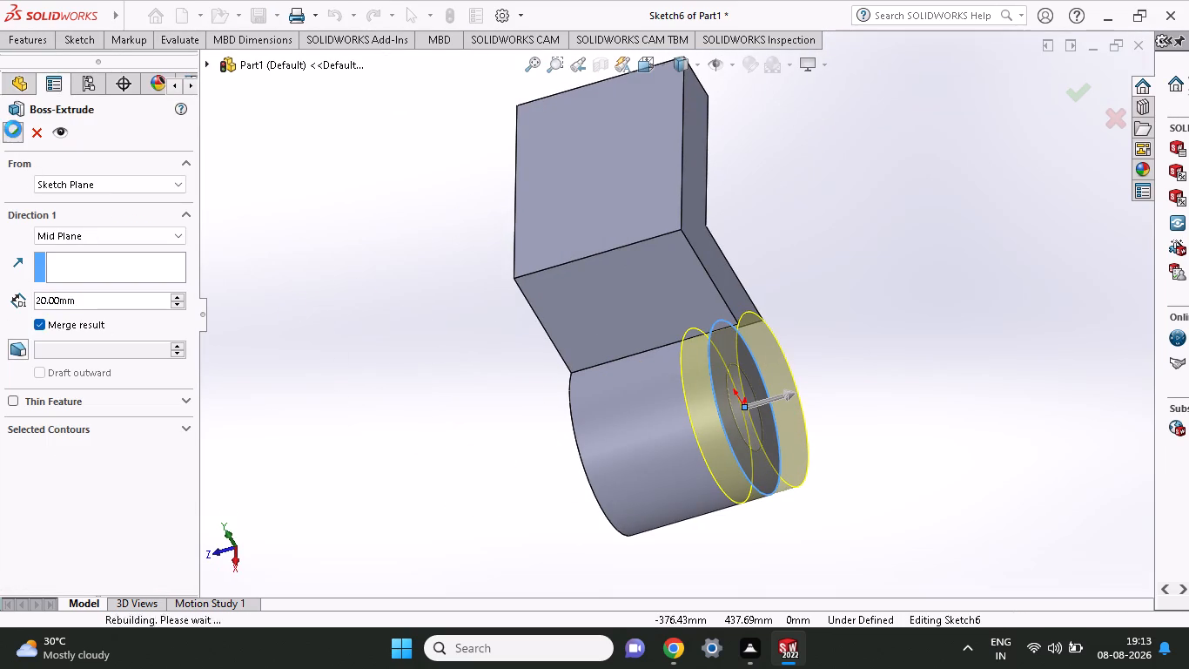
# Sketch a 30 mm radius circle centred on the origin on the front face shared by the arm and cylinder.
pyautogui.moveTo(415, 409); pyautogui.dragTo(496, 379, button='middle')
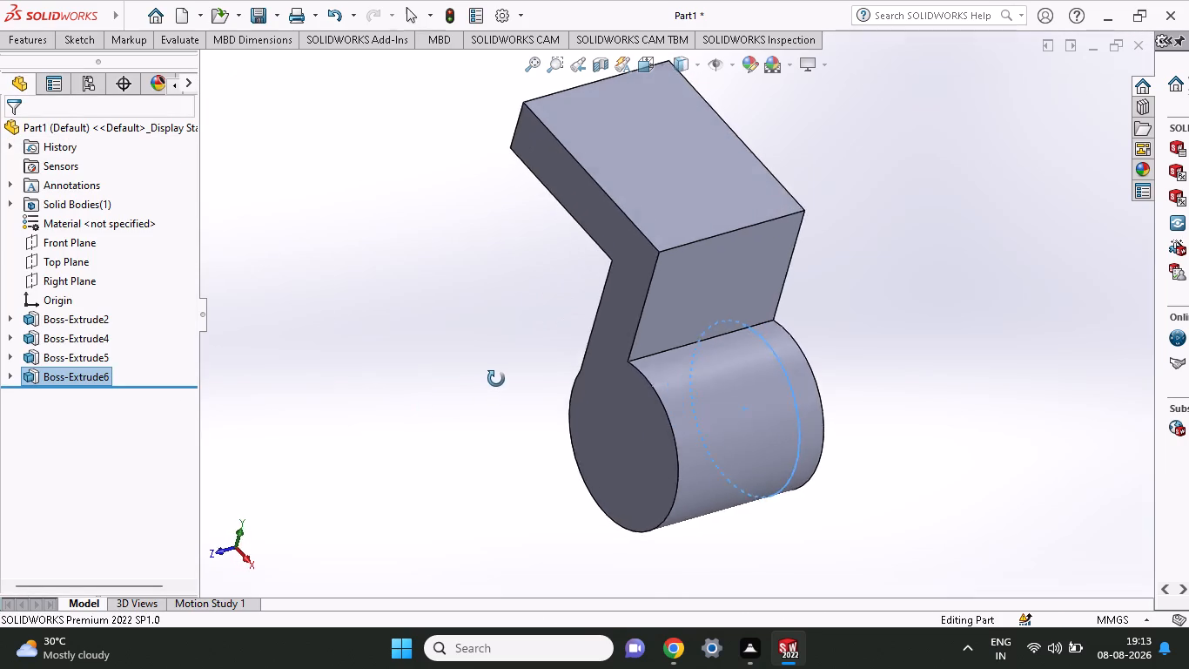
pyautogui.moveTo(496, 379); pyautogui.dragTo(536, 378, button='middle')
pyautogui.click(622, 457)
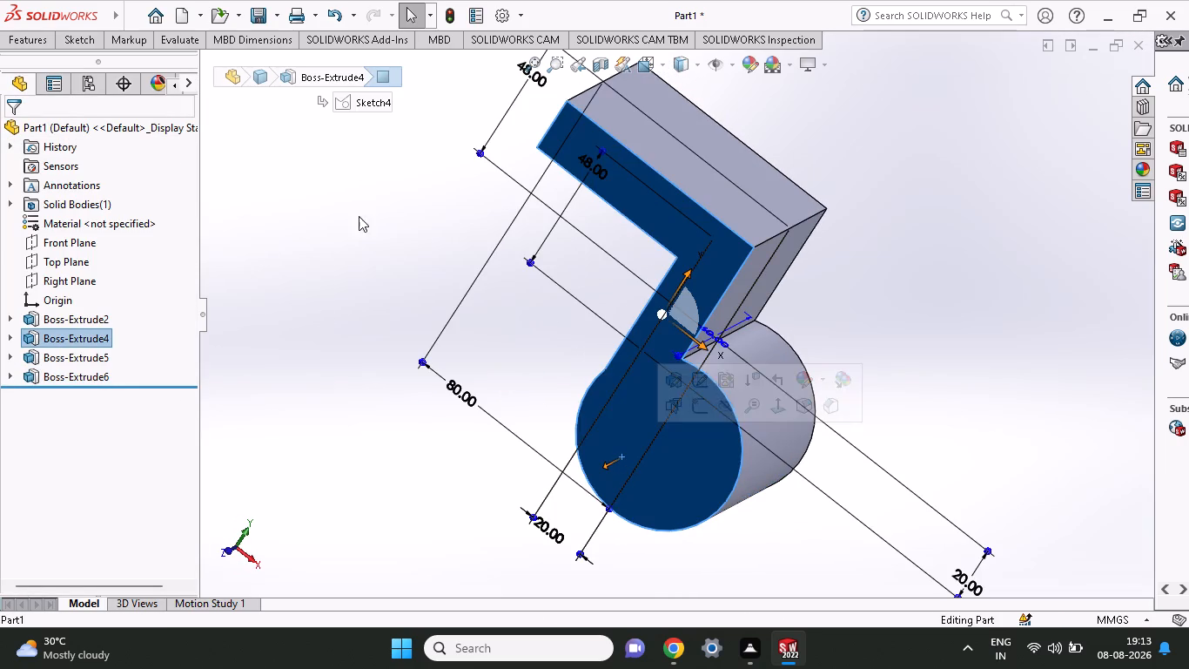
pyautogui.click(77, 47)
pyautogui.click(158, 71)
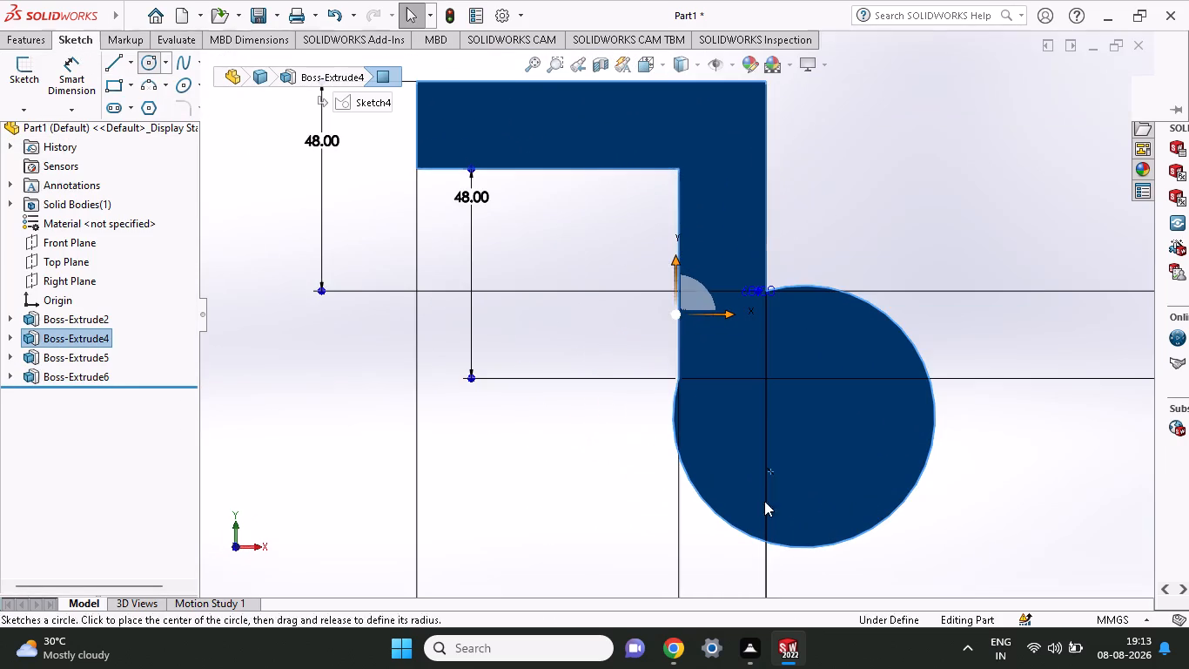
pyautogui.click(803, 416)
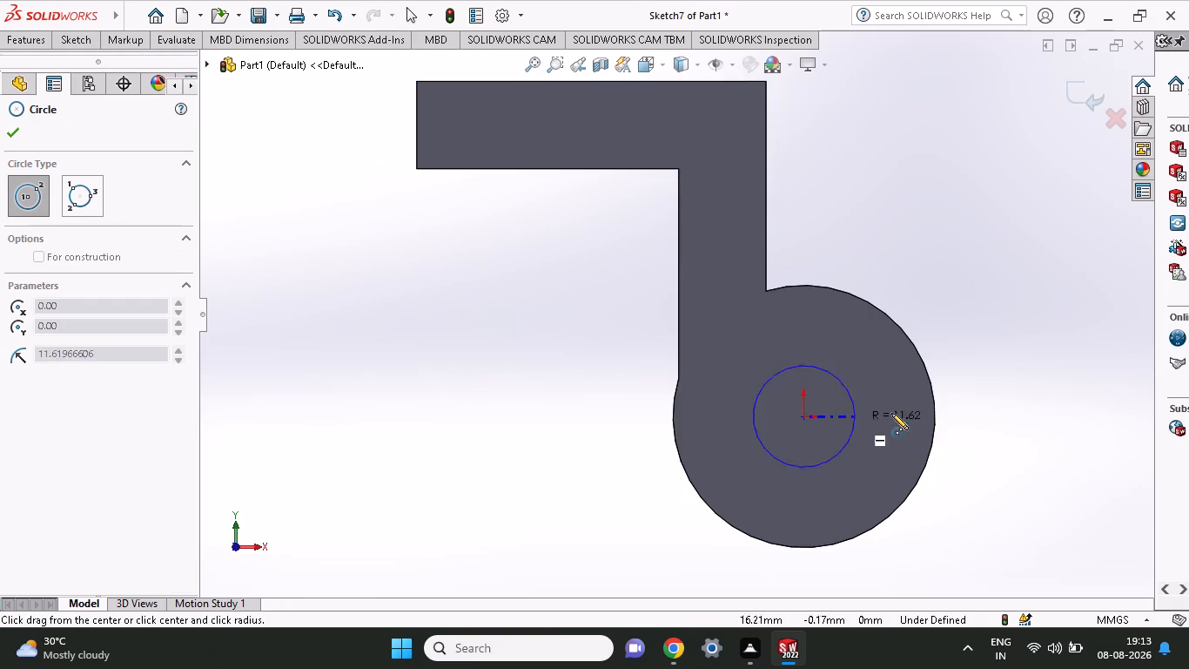
pyautogui.click(934, 411)
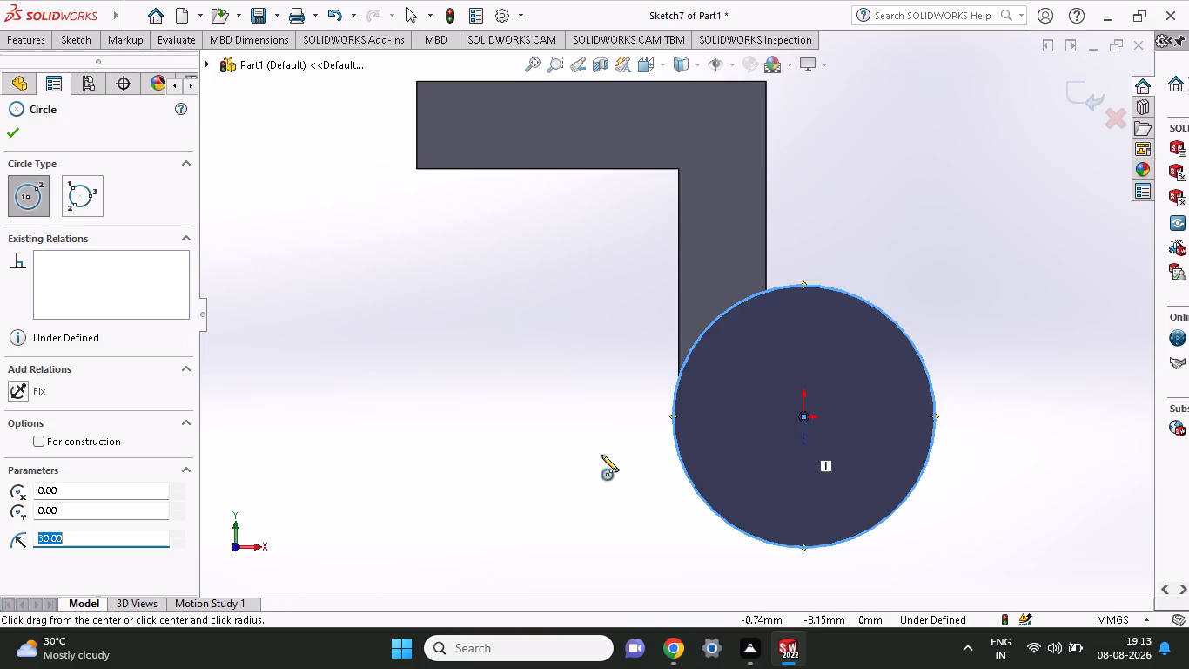
# Extrude the new front circle 20 mm as a boss with the Mid Plane end condition and merged result.
pyautogui.click(44, 36)
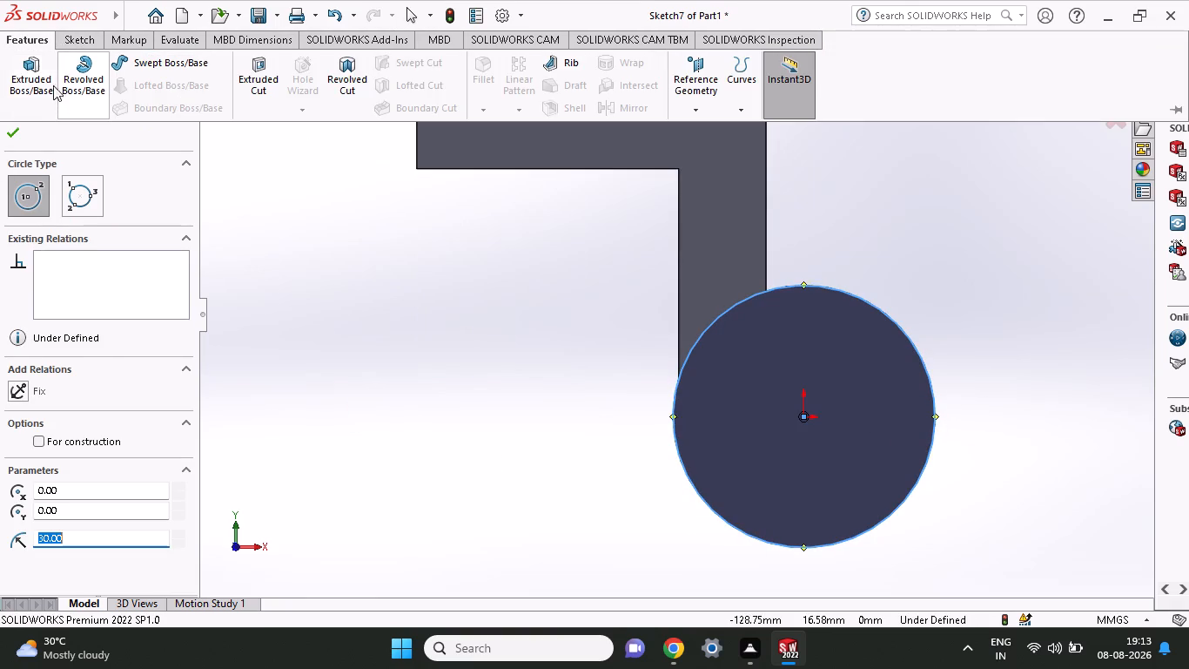
pyautogui.click(34, 85)
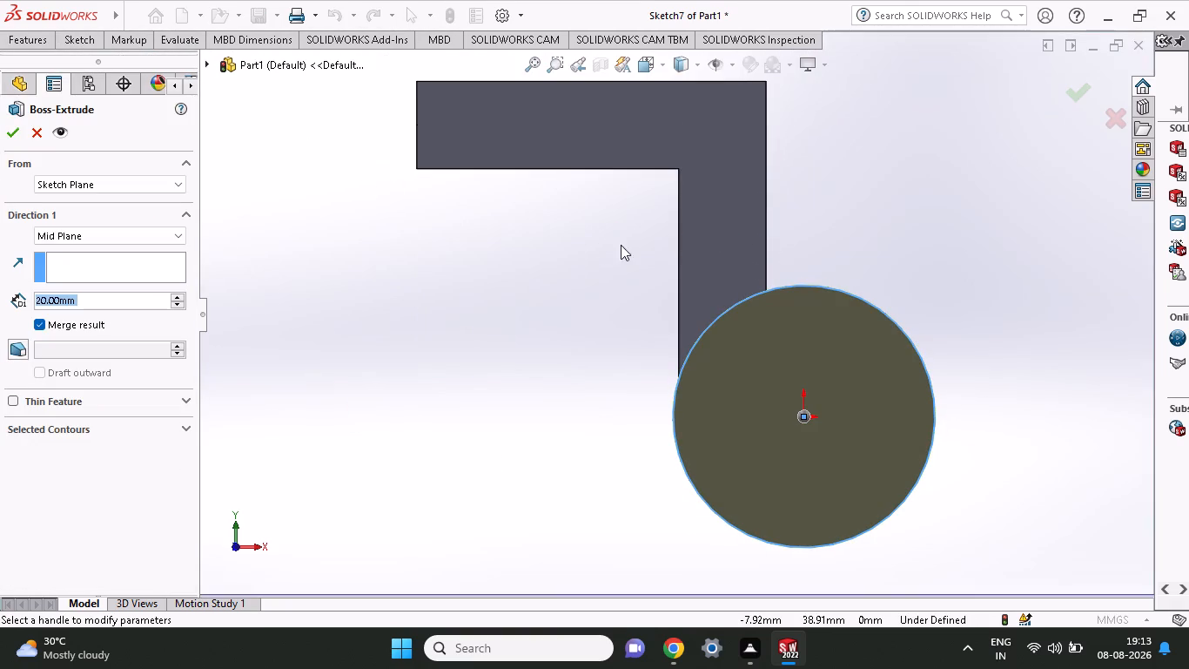
pyautogui.moveTo(1041, 173); pyautogui.dragTo(963, 282, button='middle')
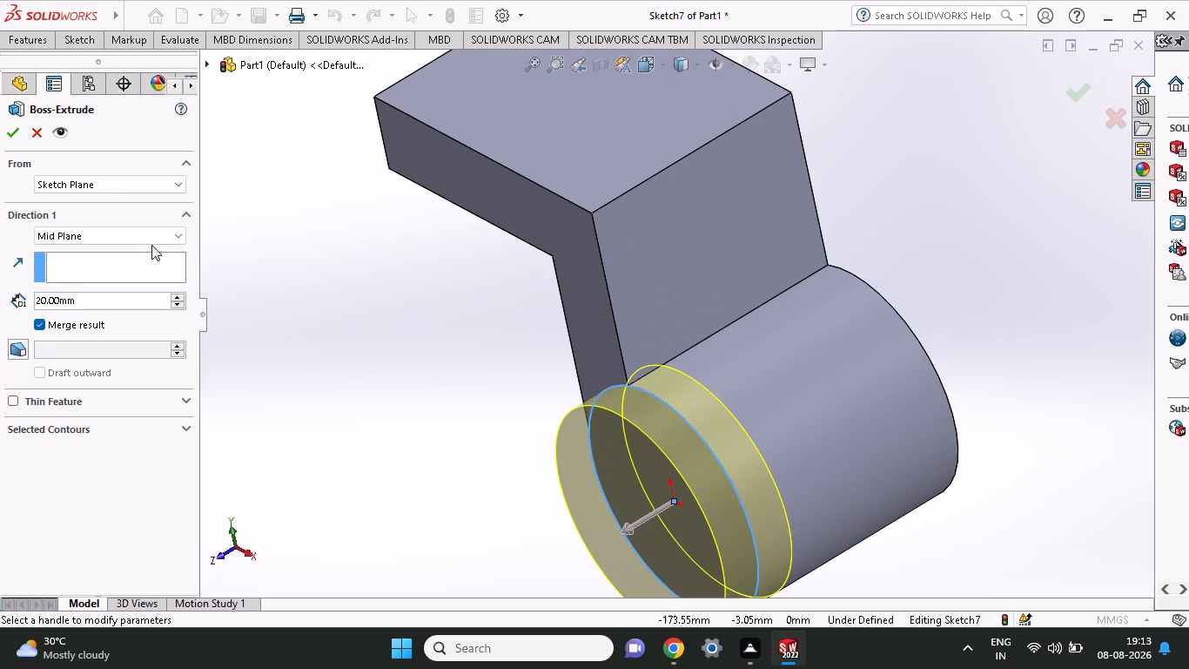
pyautogui.click(14, 139)
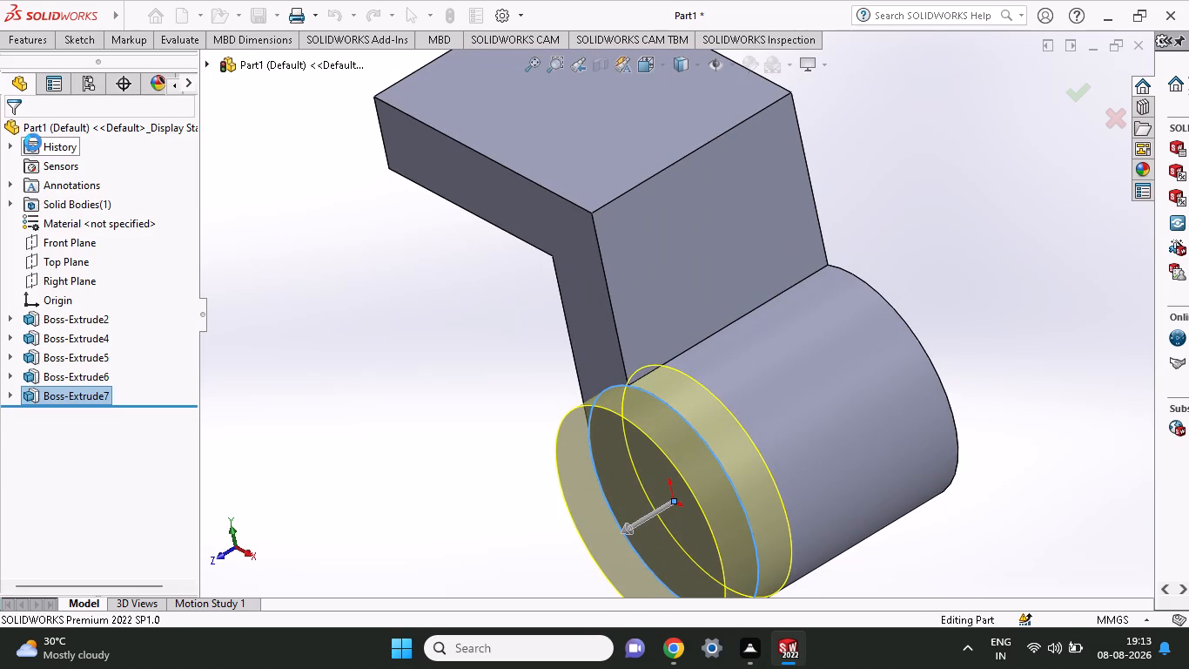
# Sketch a 30 mm radius circle centred on the origin on the rear face shared by the arm and cylinder.
pyautogui.moveTo(954, 267); pyautogui.dragTo(857, 352, button='middle')
pyautogui.click(1013, 318)
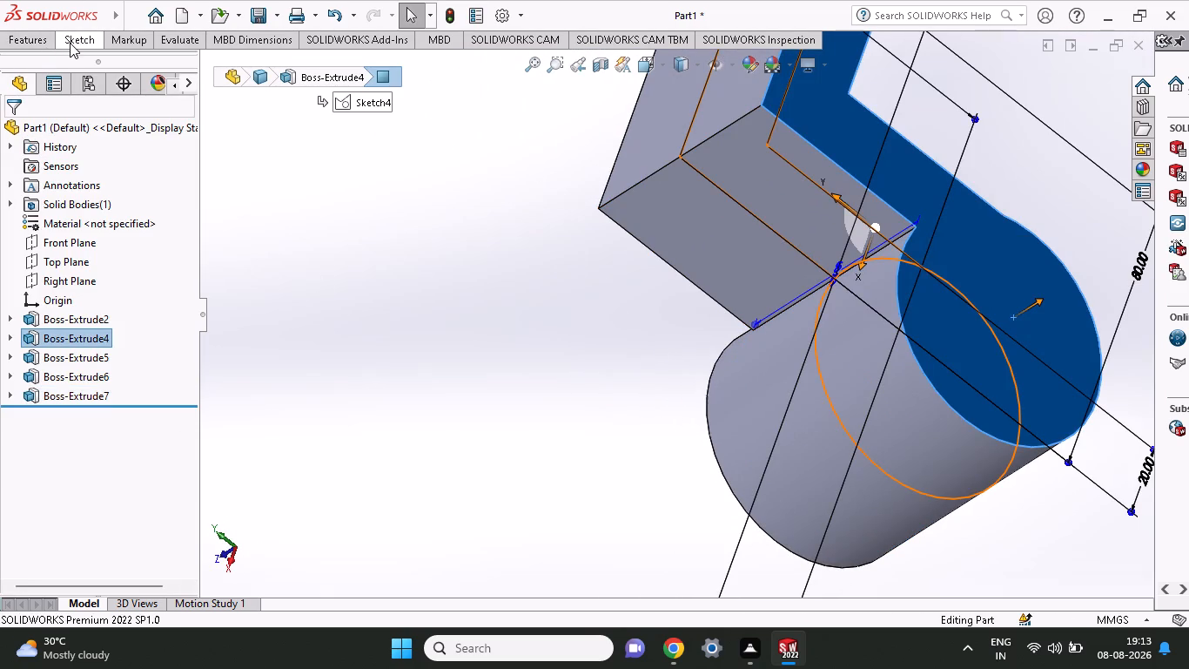
pyautogui.click(71, 43)
pyautogui.click(144, 64)
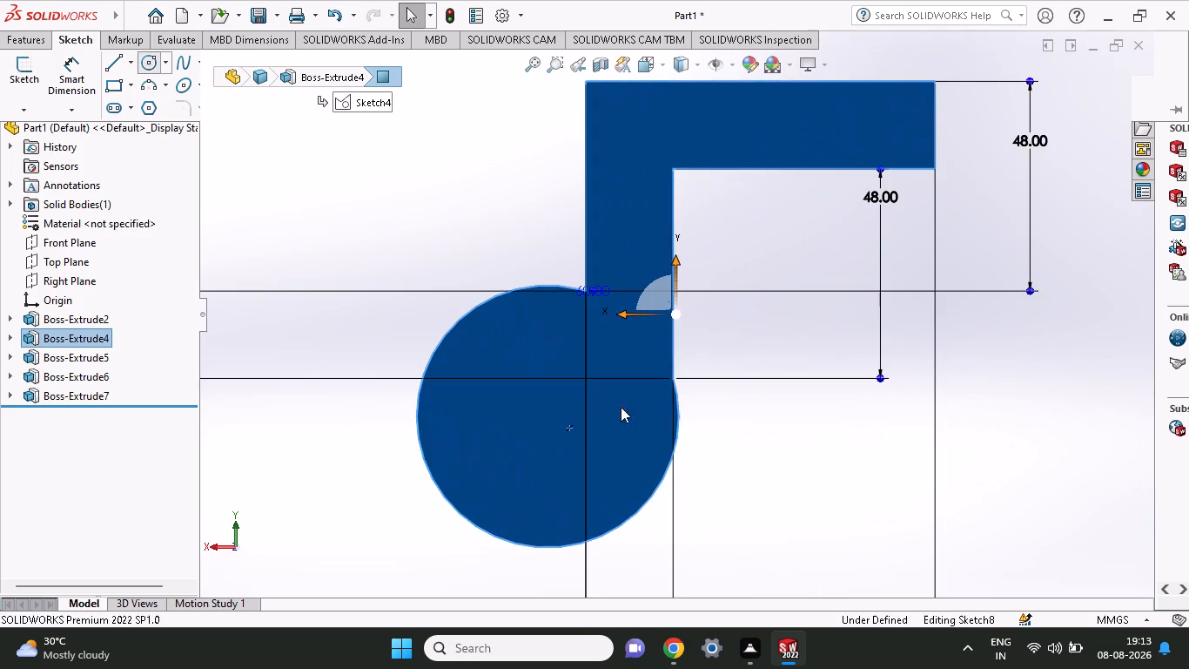
pyautogui.click(547, 415)
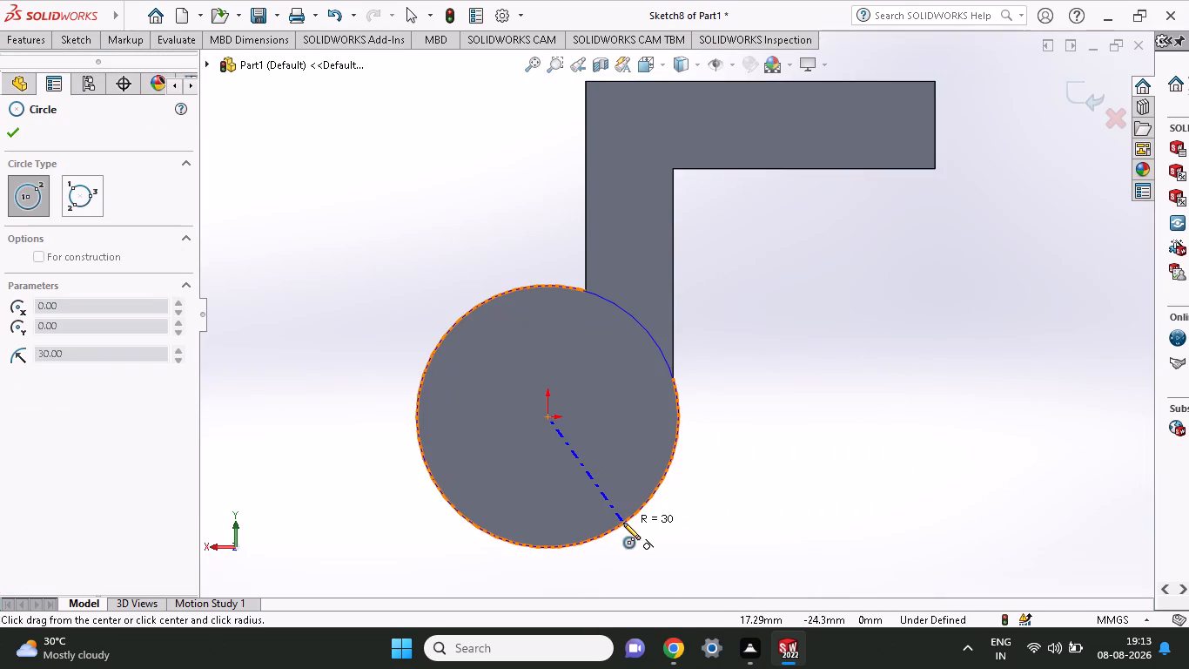
pyautogui.click(623, 523)
# Extrude the rear circle 20 mm as a boss with the Mid Plane end condition and merged result.
pyautogui.click(49, 43)
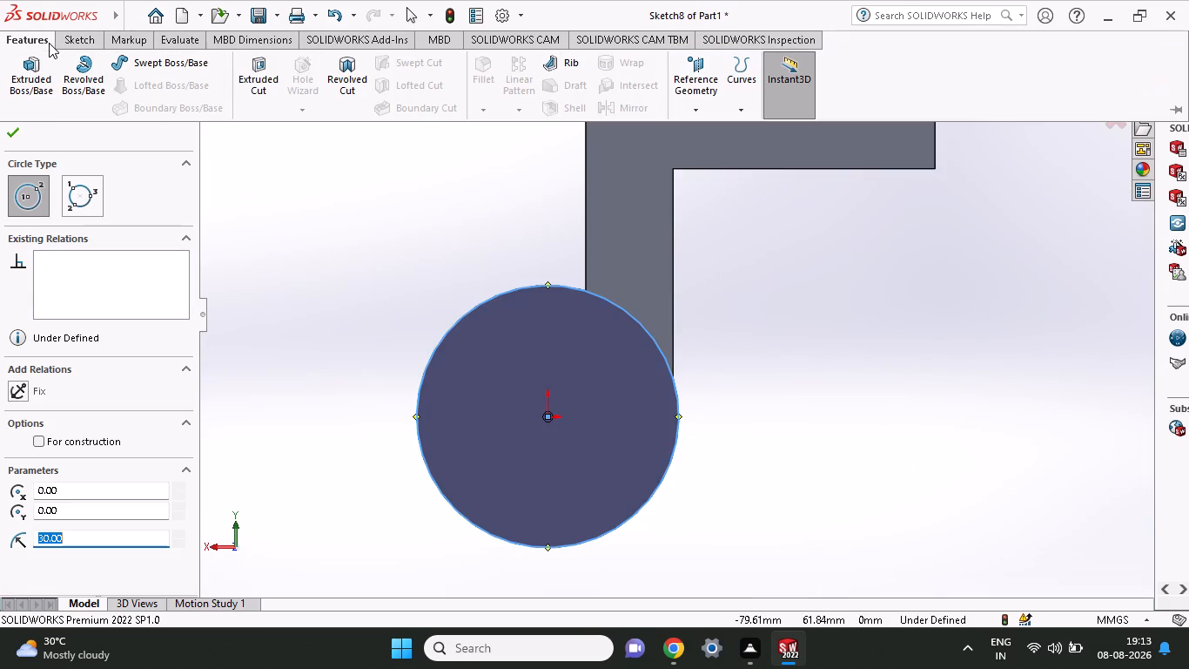
pyautogui.click(30, 59)
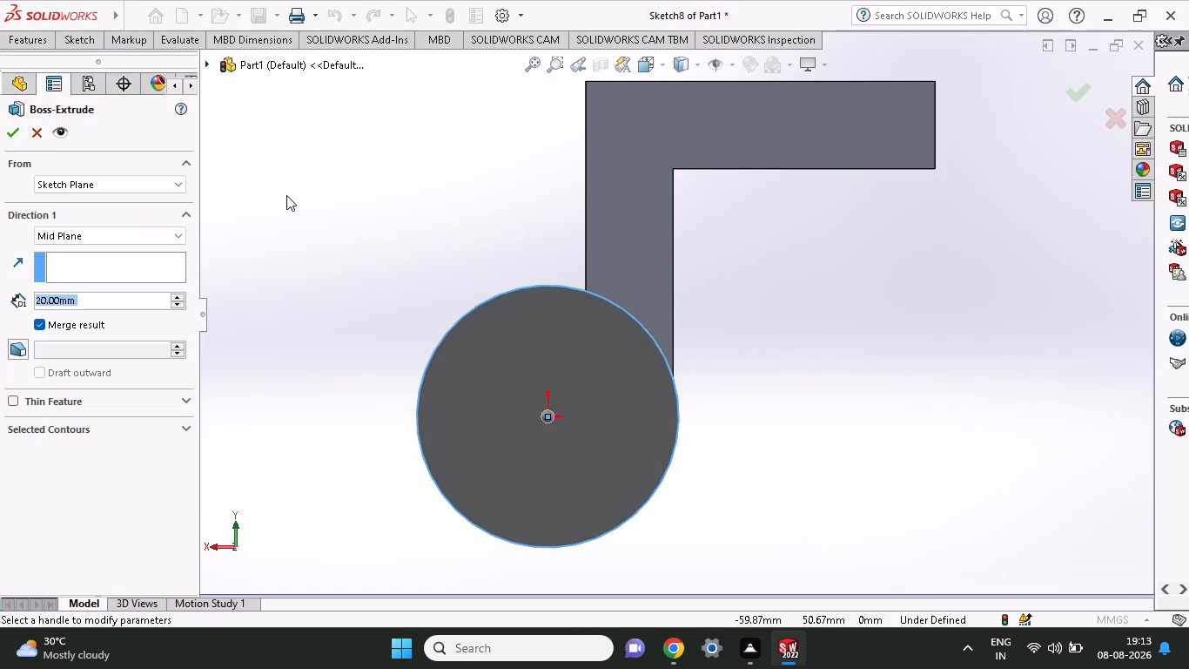
pyautogui.moveTo(286, 195); pyautogui.dragTo(332, 222, button='middle')
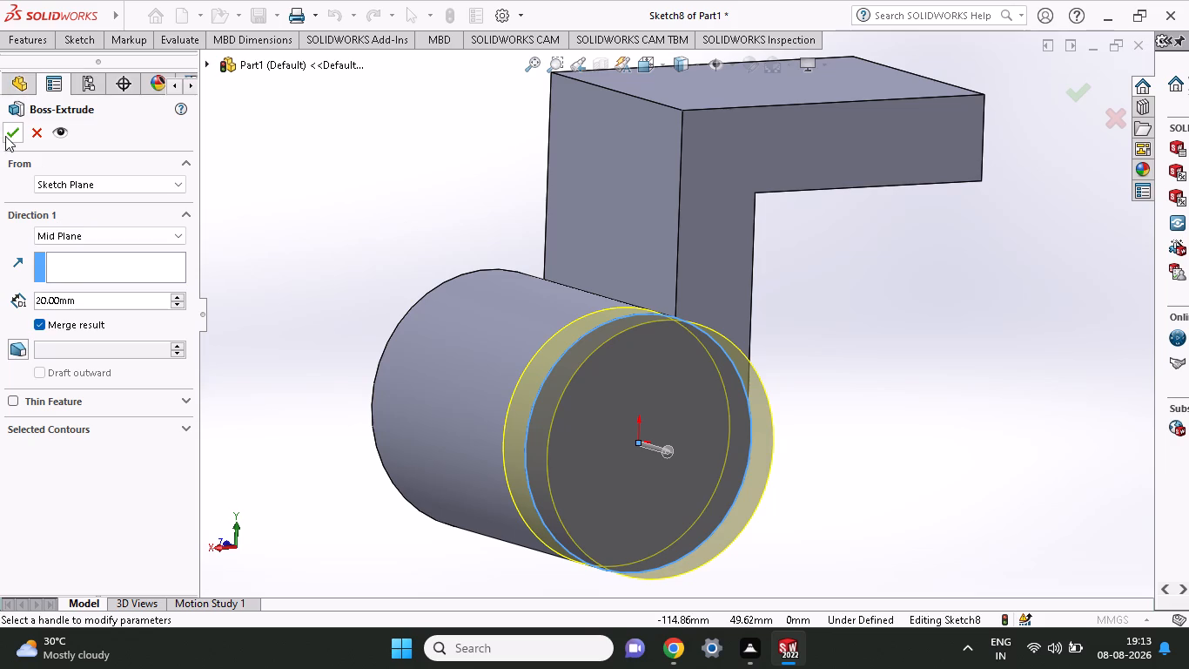
pyautogui.click(5, 136)
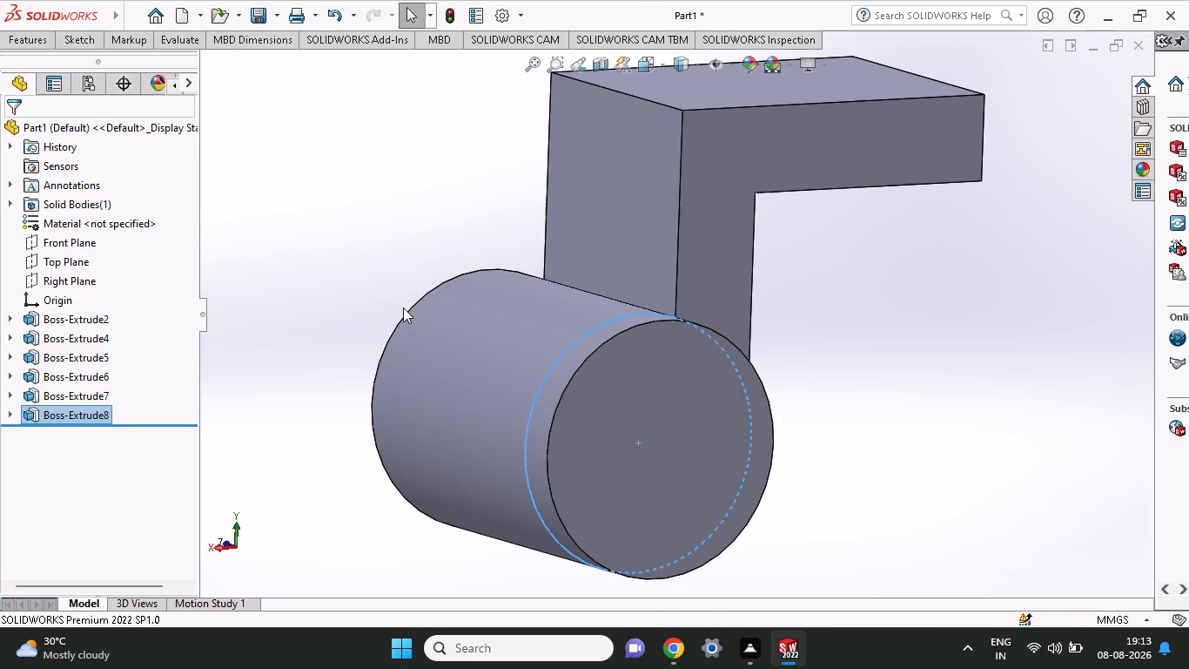
# Sketch a slanted line about 84 mm long on the Front Plane from the arm's upper outer corner down past the cylinder.
pyautogui.moveTo(325, 181); pyautogui.dragTo(447, 357, button='middle')
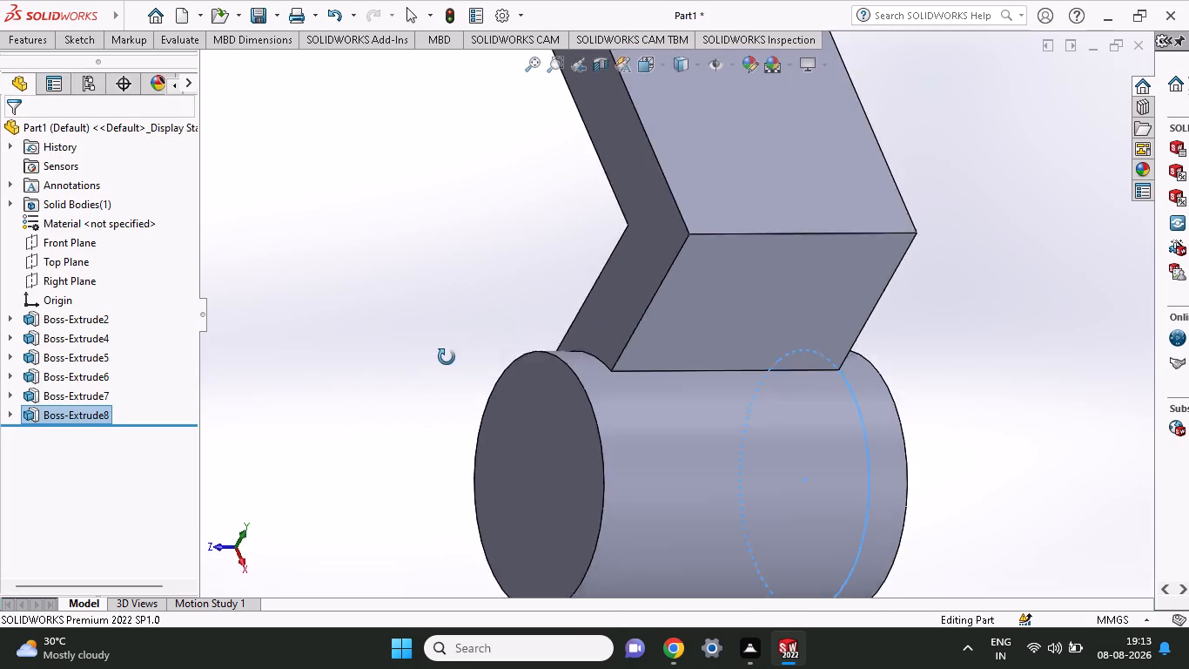
pyautogui.moveTo(447, 357); pyautogui.dragTo(420, 324, button='middle')
pyautogui.scroll(2, 420, 324)
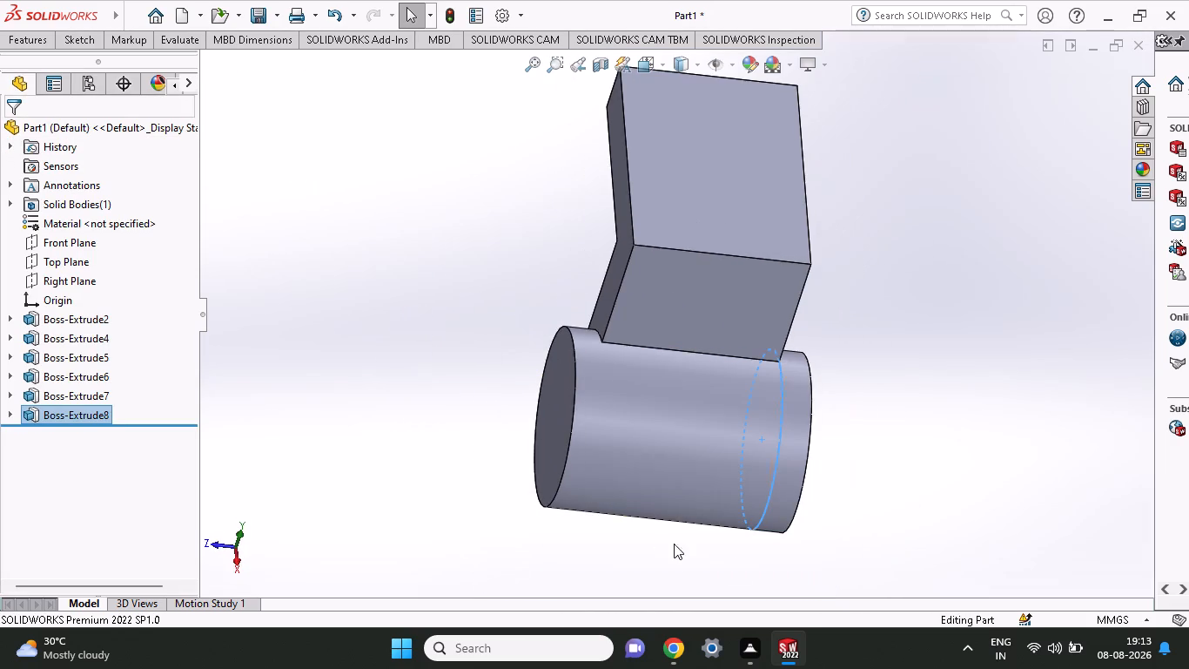
pyautogui.scroll(2, 784, 575)
pyautogui.moveTo(709, 562); pyautogui.dragTo(783, 526, button='middle')
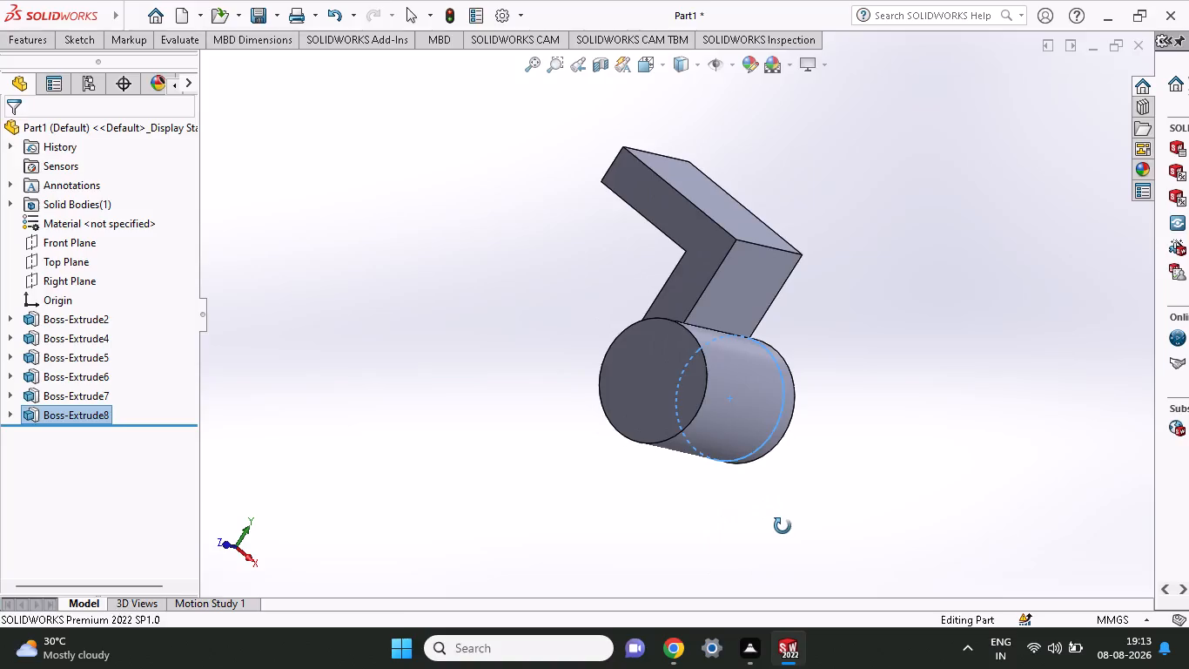
pyautogui.moveTo(783, 526); pyautogui.dragTo(783, 530, button='middle')
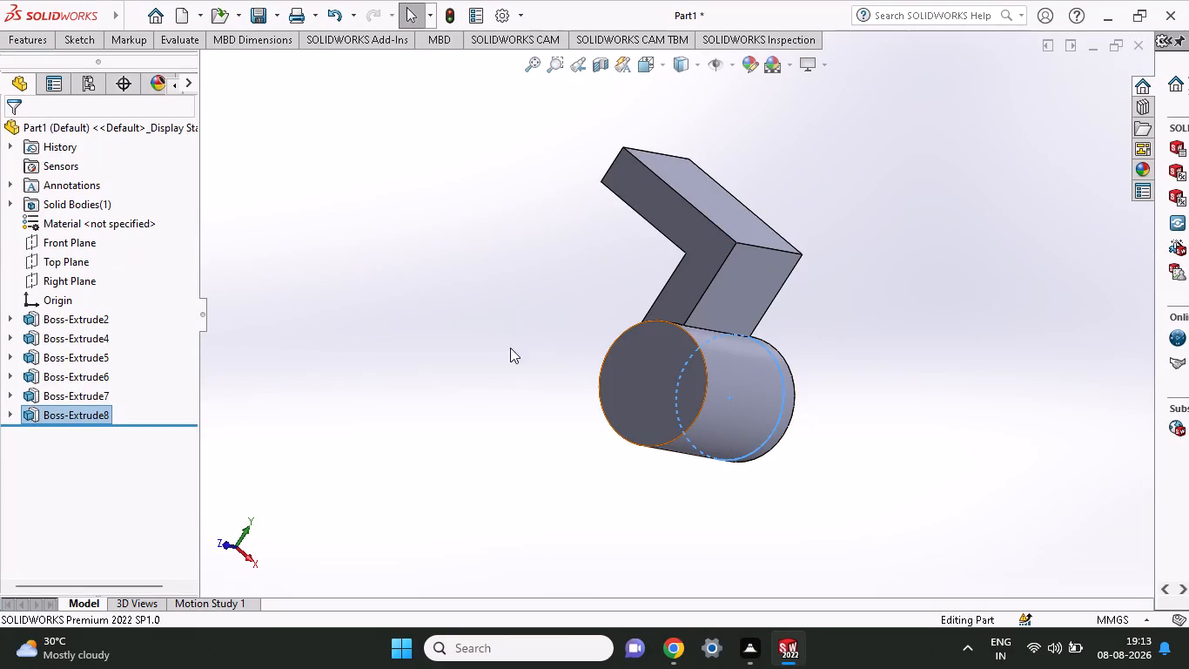
pyautogui.rightClick(49, 244)
pyautogui.click(71, 223)
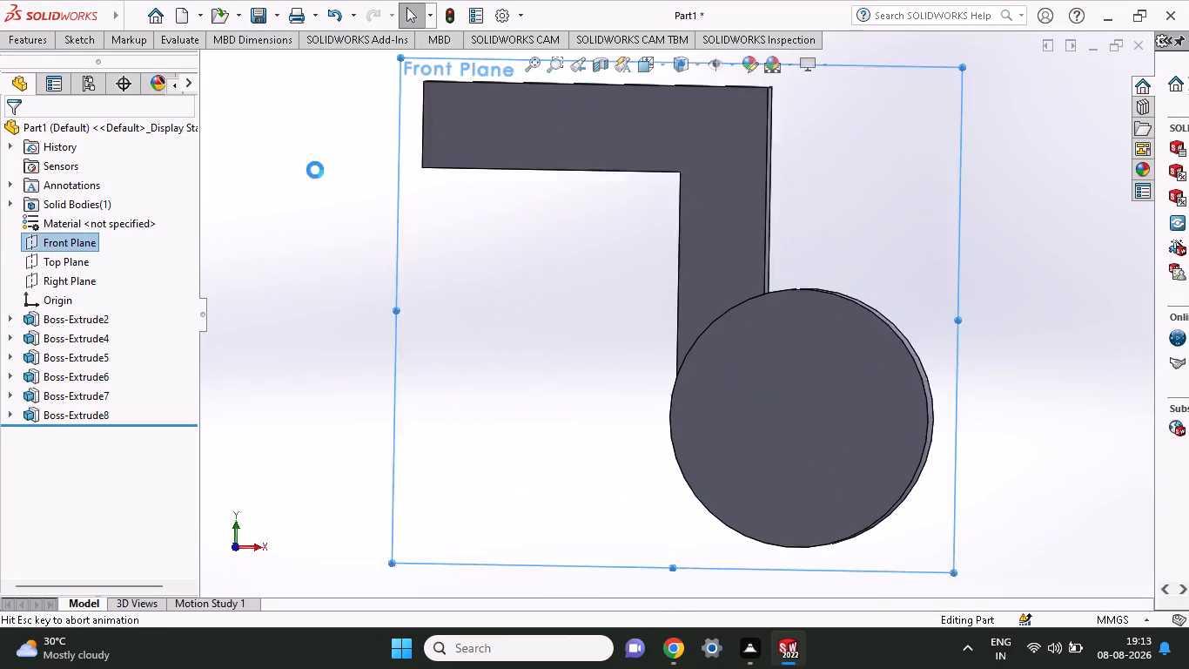
pyautogui.click(77, 48)
pyautogui.click(109, 68)
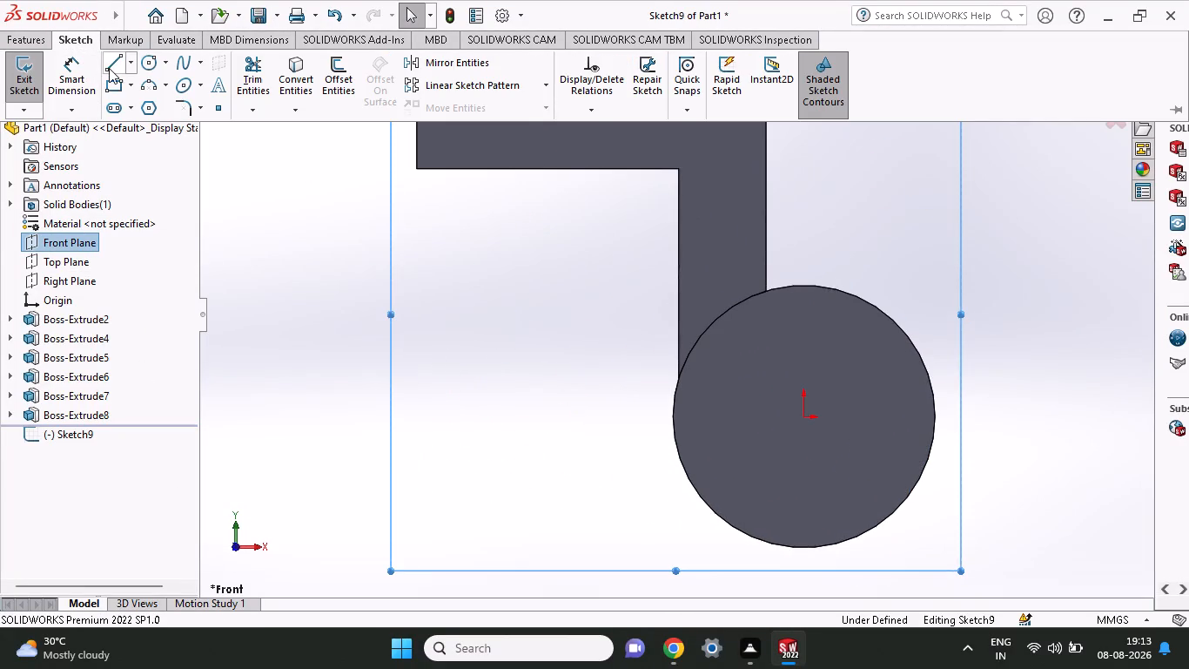
pyautogui.scroll(4, 650, 356)
pyautogui.scroll(-1, 644, 363)
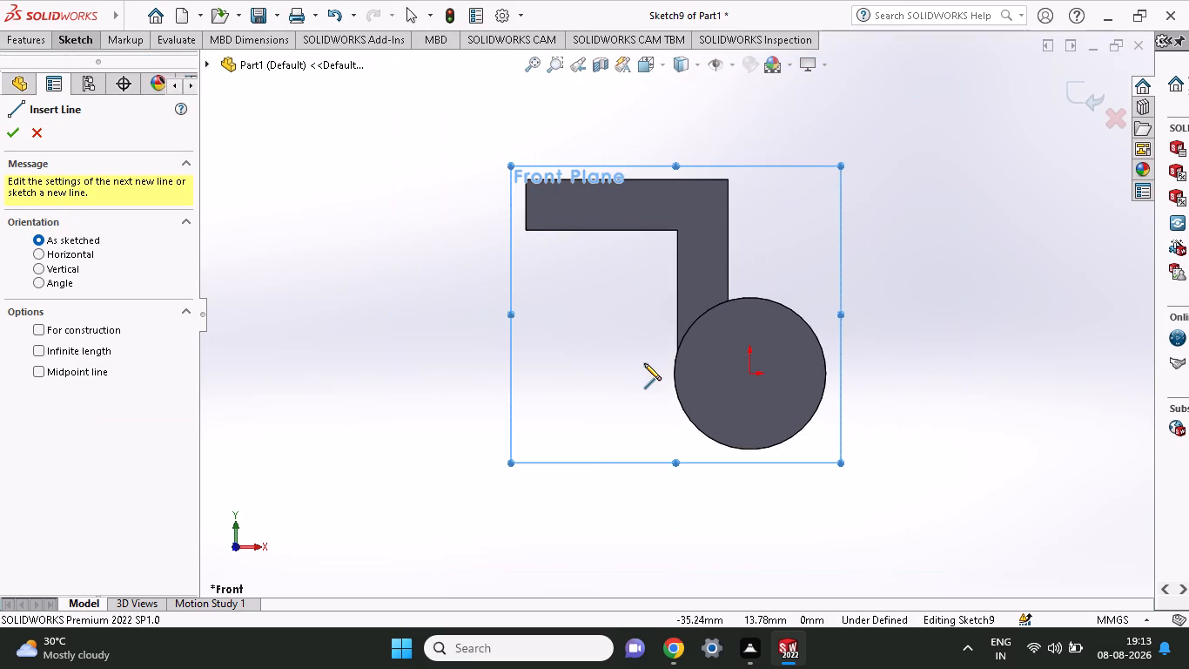
pyautogui.click(736, 167)
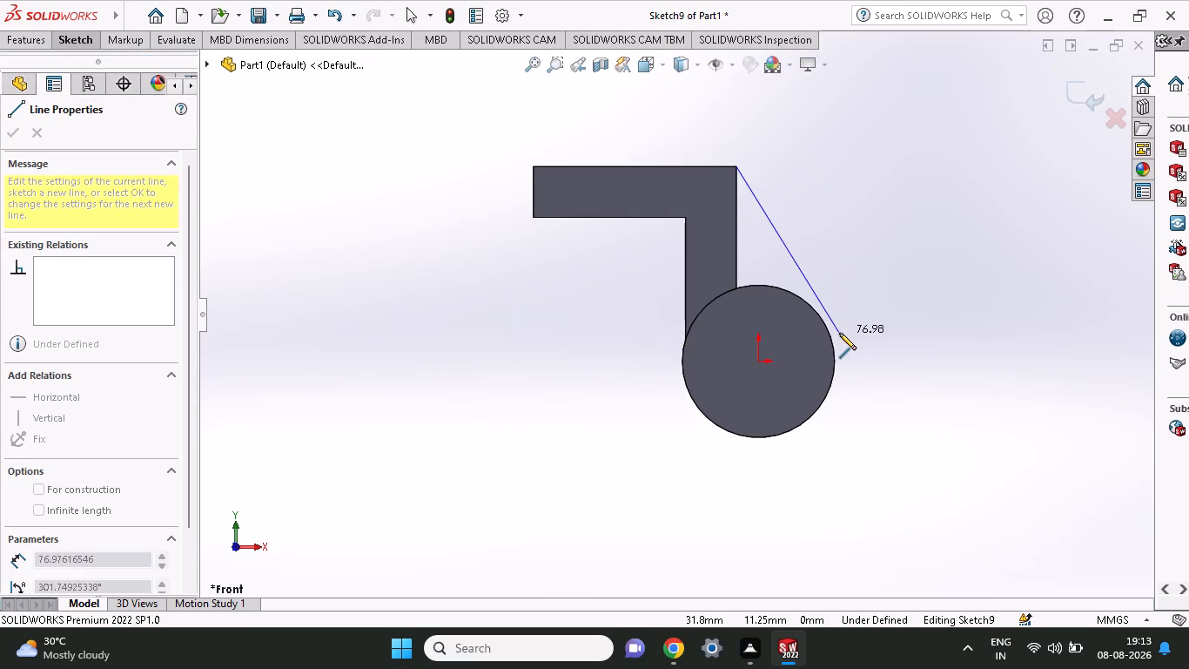
pyautogui.click(854, 343)
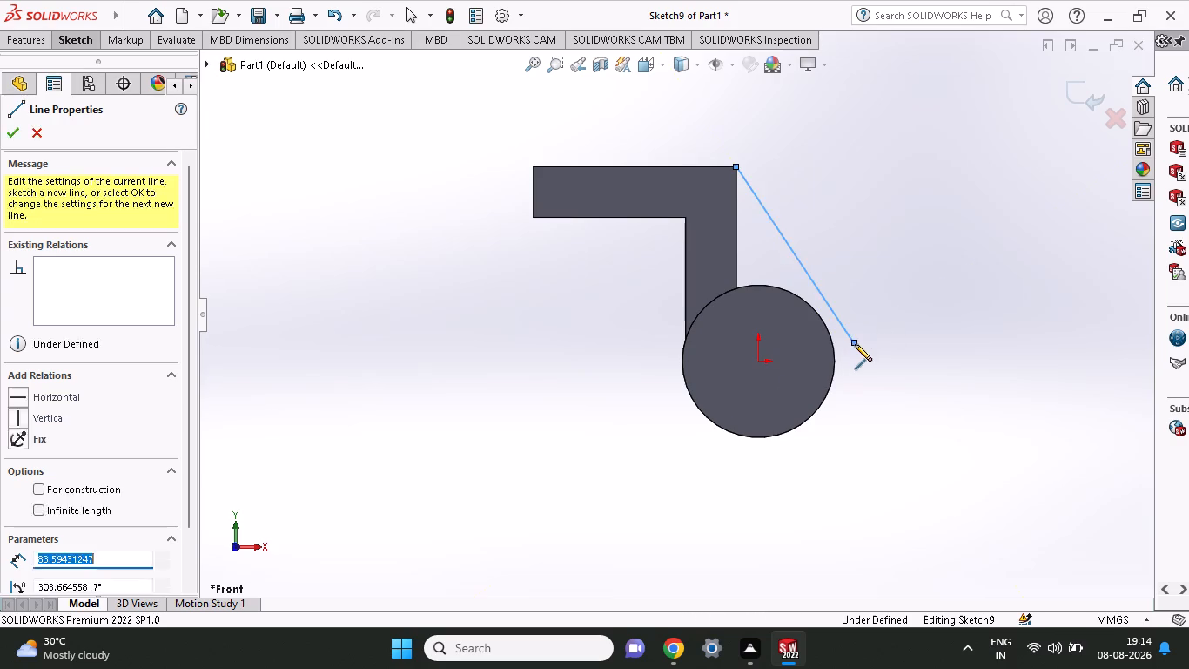
pyautogui.press('Escape')
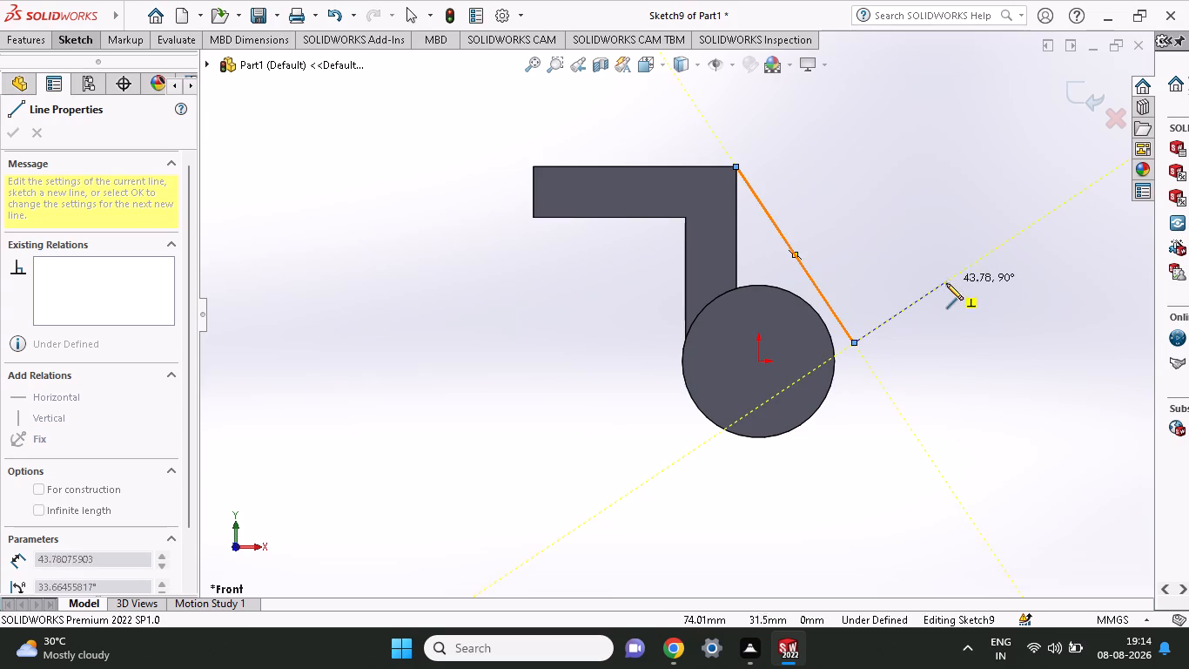
pyautogui.press('Escape')
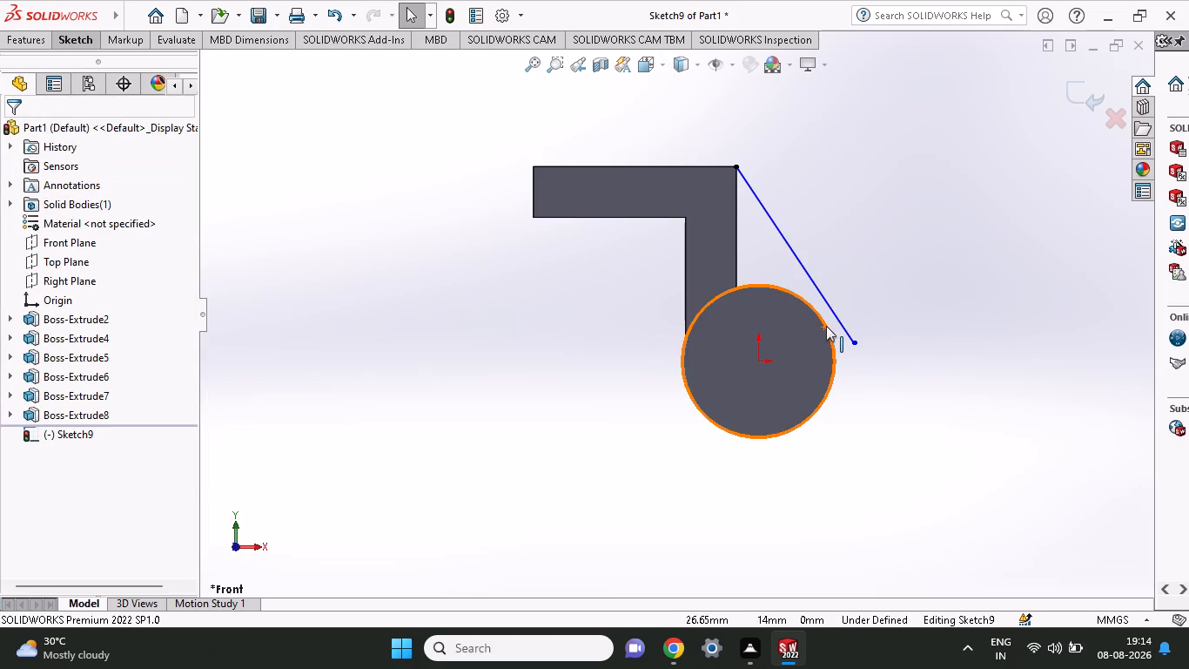
# Add a Tangent relation between the slanted line and the cylinder's circular edge.
pyautogui.keyDown('shift'); pyautogui.click(826, 326); pyautogui.keyUp('shift')
pyautogui.keyDown('shift'); pyautogui.click(837, 318); pyautogui.keyUp('shift')
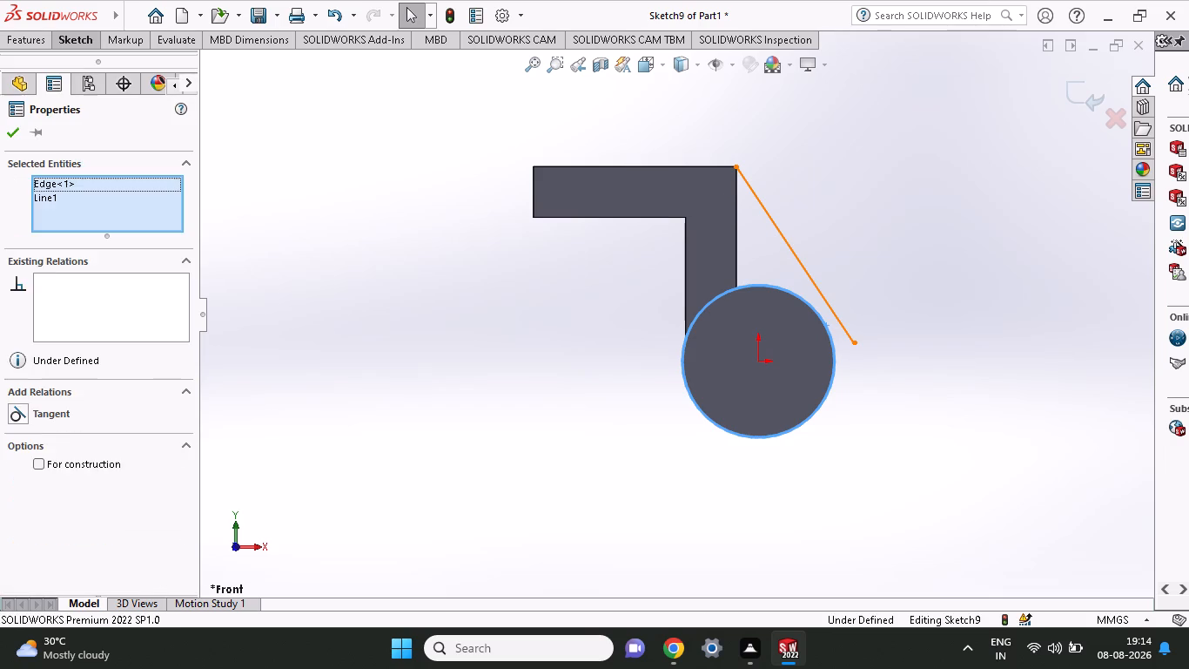
pyautogui.click(58, 418)
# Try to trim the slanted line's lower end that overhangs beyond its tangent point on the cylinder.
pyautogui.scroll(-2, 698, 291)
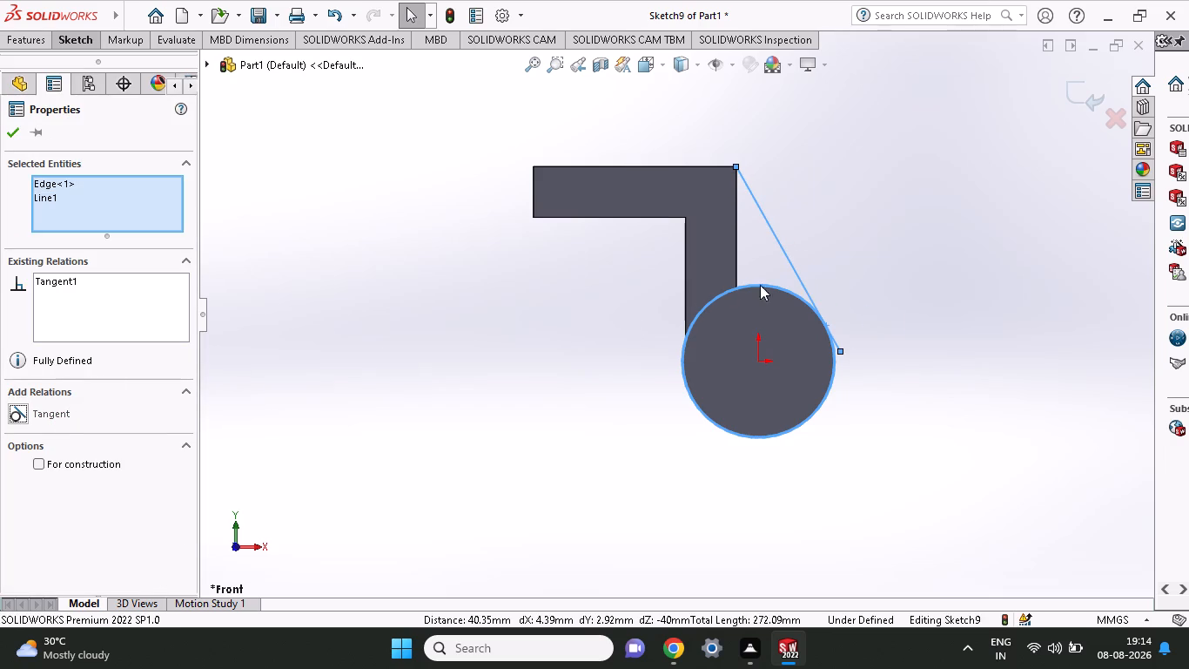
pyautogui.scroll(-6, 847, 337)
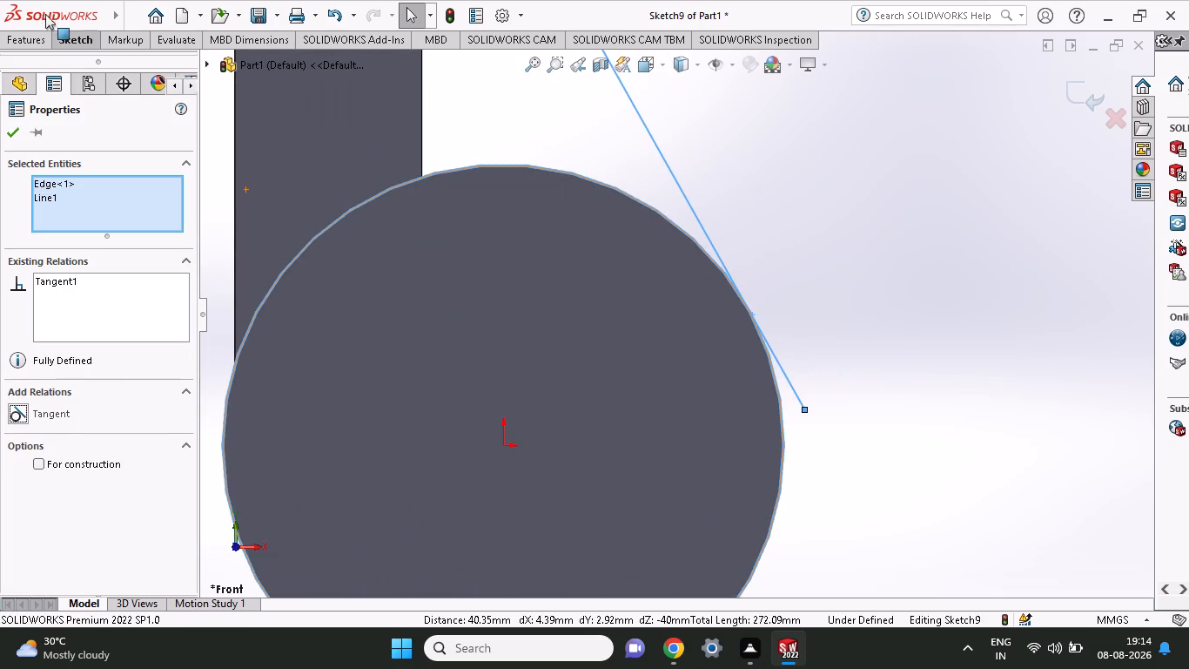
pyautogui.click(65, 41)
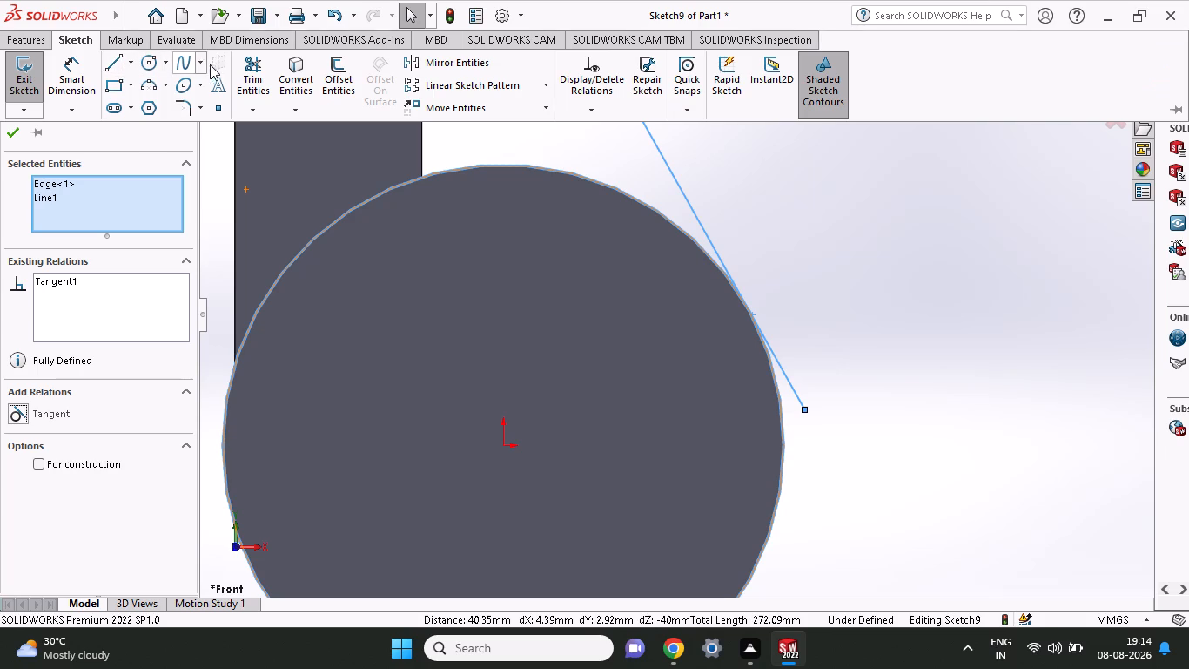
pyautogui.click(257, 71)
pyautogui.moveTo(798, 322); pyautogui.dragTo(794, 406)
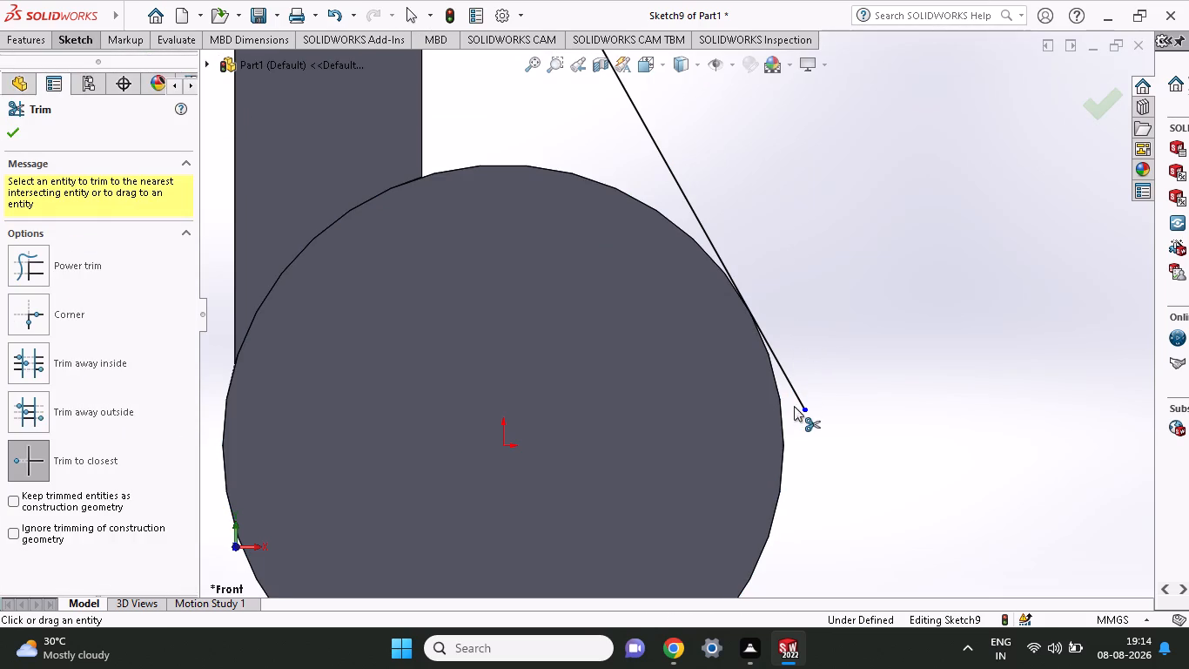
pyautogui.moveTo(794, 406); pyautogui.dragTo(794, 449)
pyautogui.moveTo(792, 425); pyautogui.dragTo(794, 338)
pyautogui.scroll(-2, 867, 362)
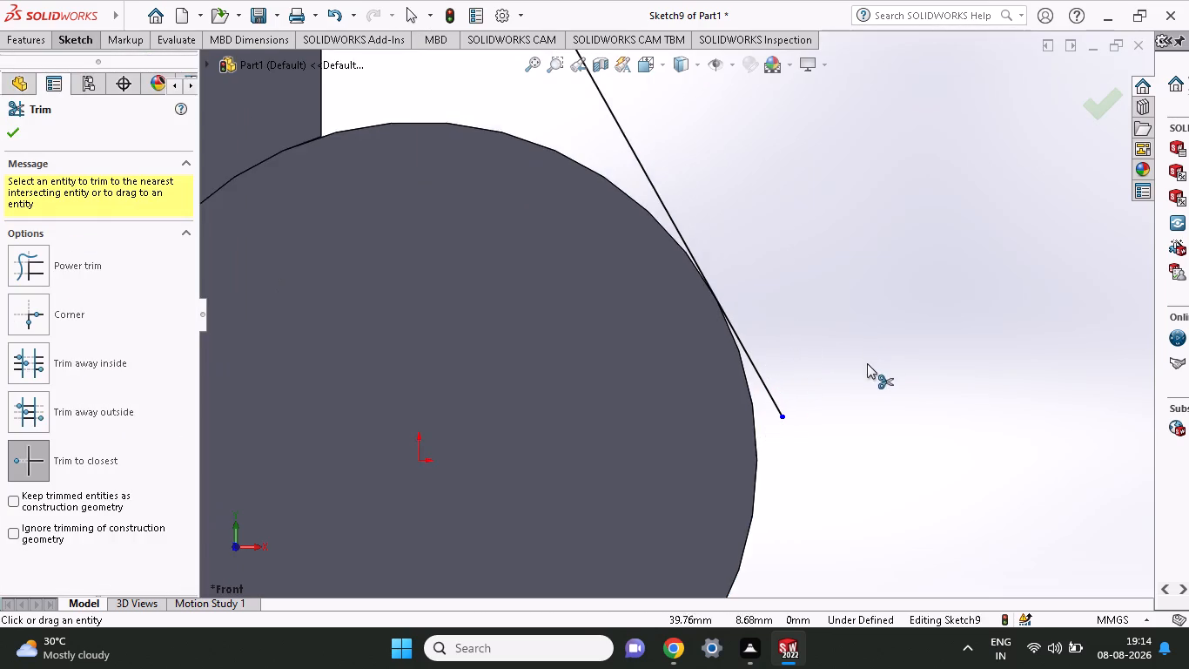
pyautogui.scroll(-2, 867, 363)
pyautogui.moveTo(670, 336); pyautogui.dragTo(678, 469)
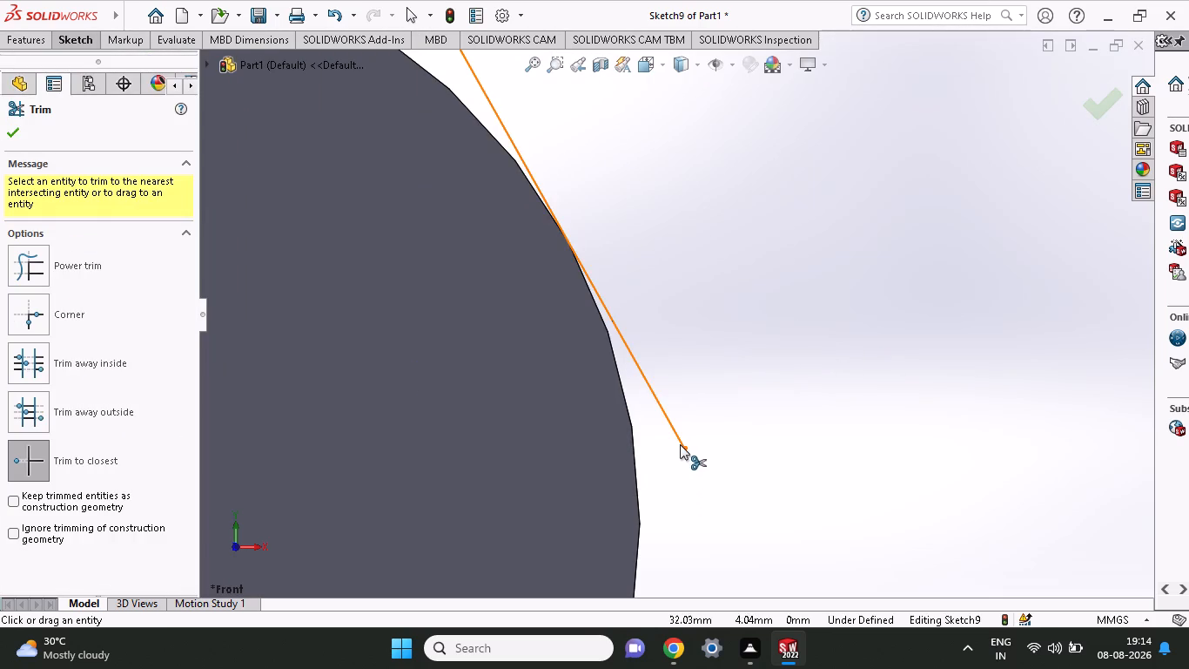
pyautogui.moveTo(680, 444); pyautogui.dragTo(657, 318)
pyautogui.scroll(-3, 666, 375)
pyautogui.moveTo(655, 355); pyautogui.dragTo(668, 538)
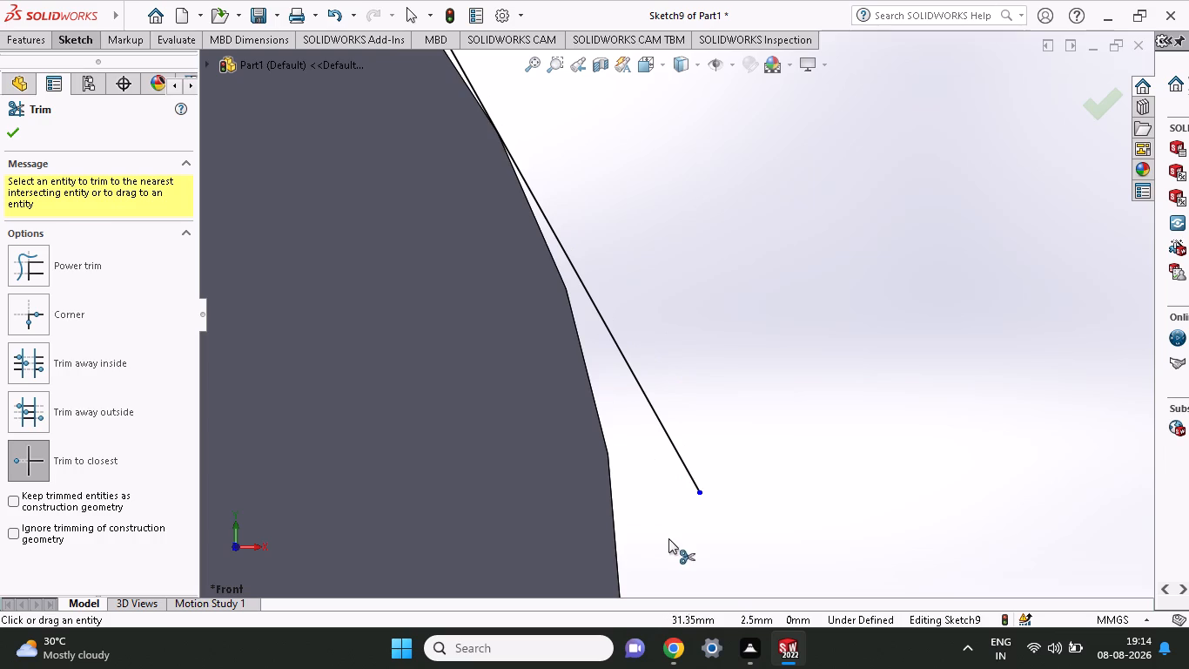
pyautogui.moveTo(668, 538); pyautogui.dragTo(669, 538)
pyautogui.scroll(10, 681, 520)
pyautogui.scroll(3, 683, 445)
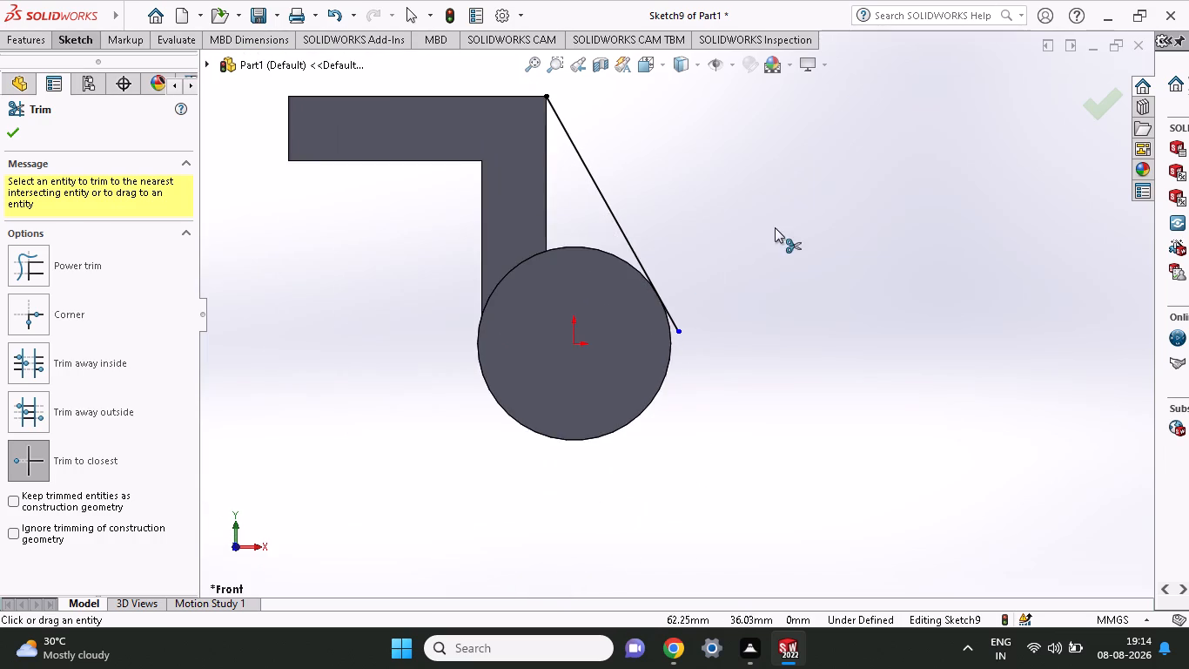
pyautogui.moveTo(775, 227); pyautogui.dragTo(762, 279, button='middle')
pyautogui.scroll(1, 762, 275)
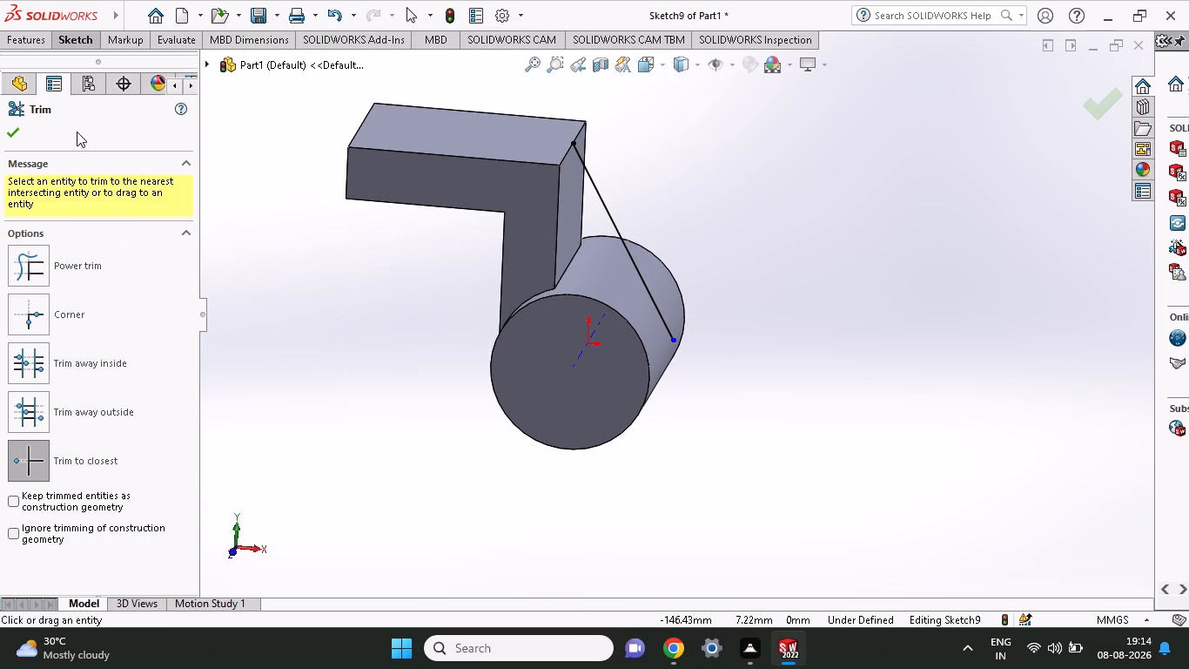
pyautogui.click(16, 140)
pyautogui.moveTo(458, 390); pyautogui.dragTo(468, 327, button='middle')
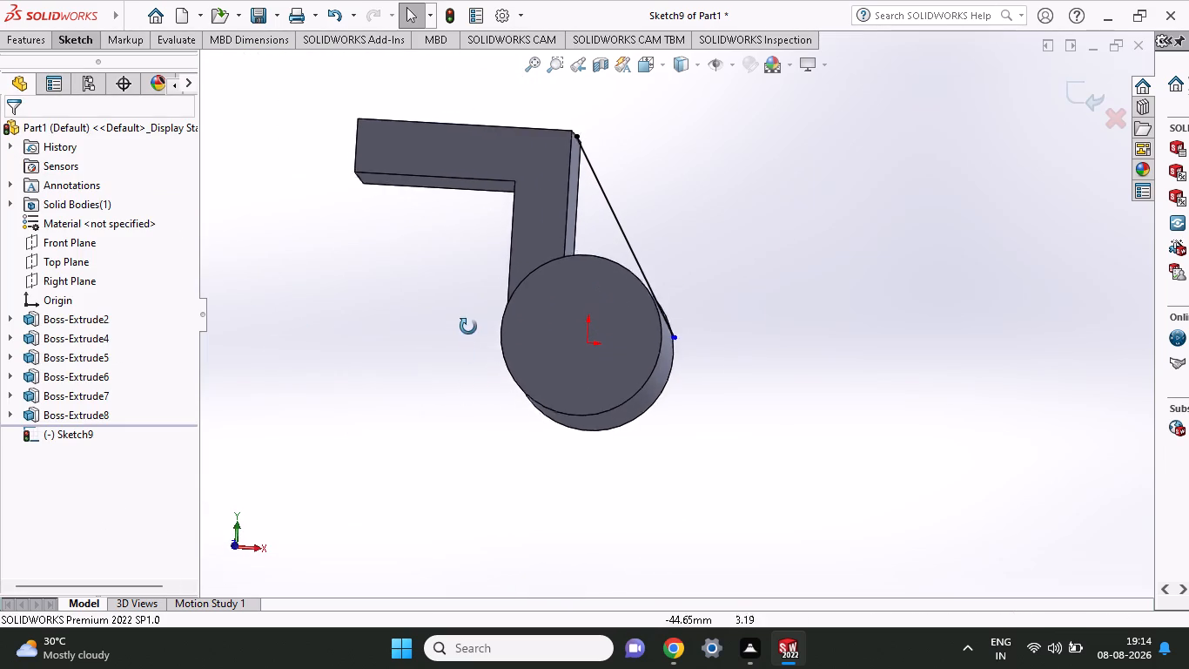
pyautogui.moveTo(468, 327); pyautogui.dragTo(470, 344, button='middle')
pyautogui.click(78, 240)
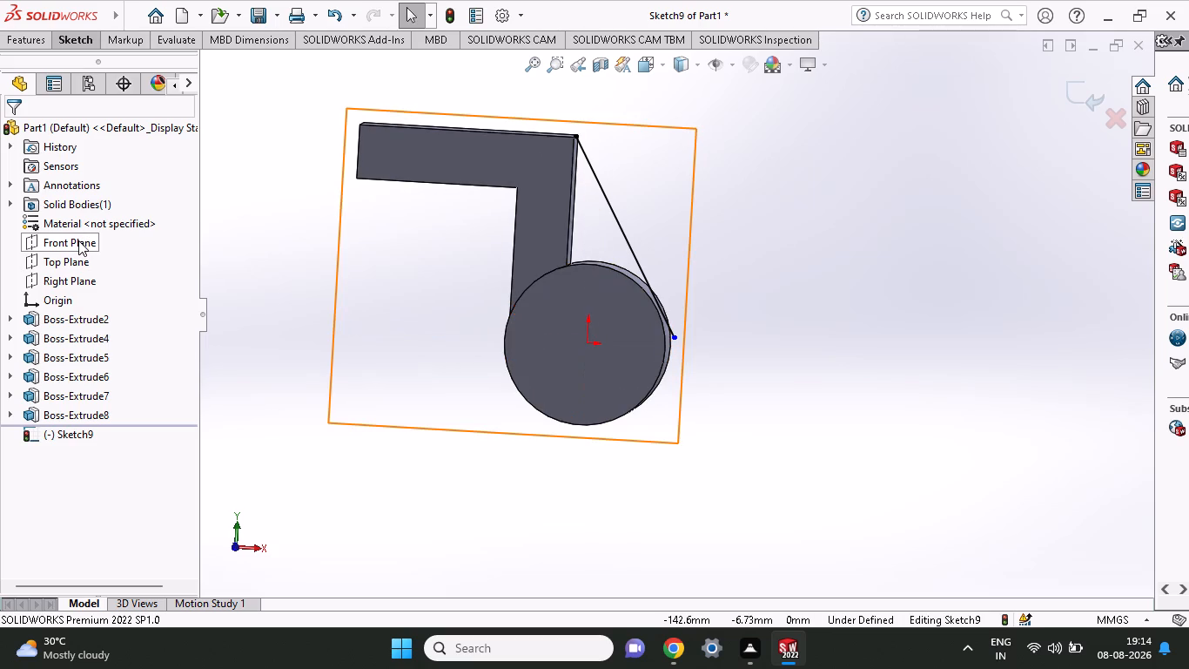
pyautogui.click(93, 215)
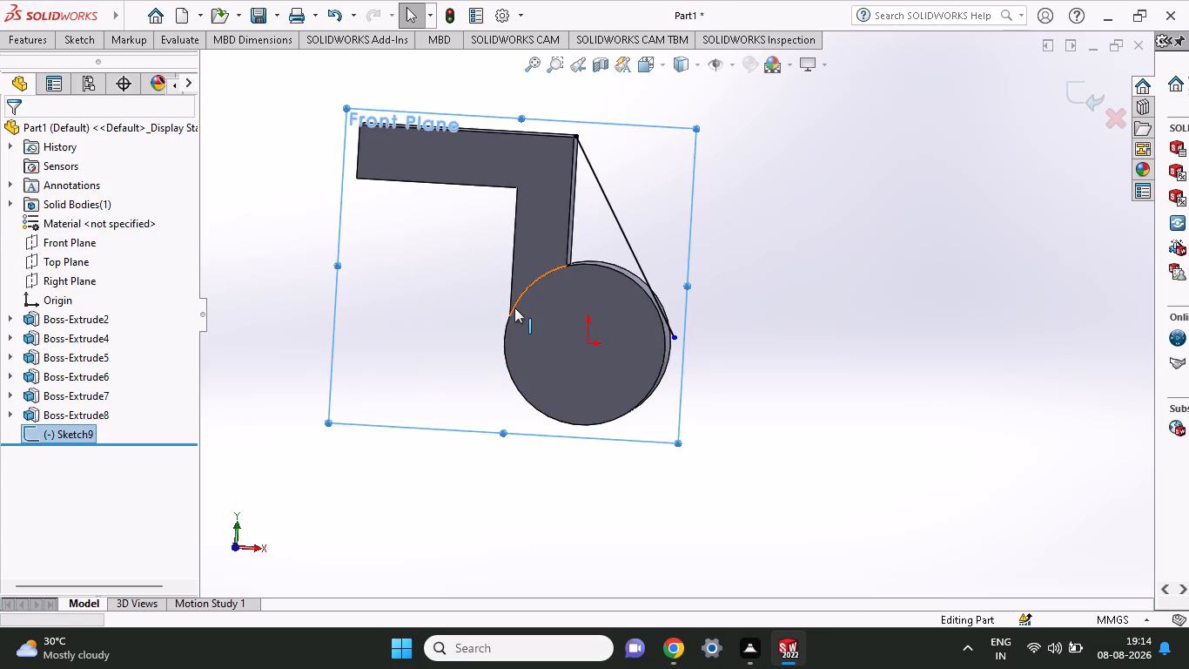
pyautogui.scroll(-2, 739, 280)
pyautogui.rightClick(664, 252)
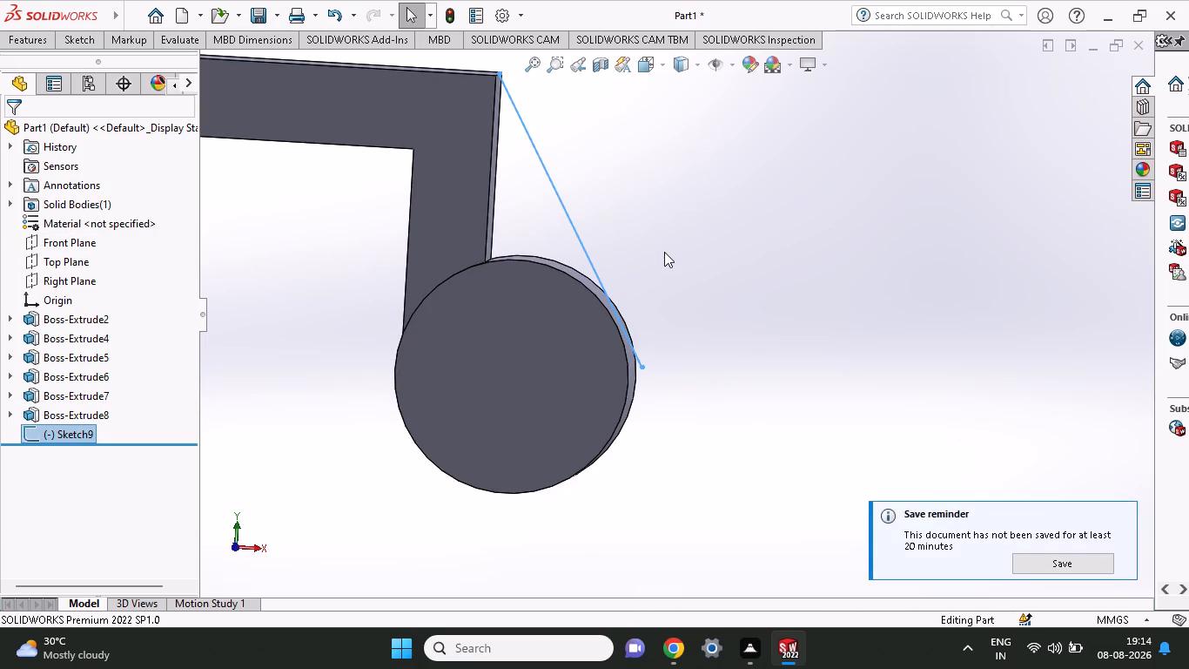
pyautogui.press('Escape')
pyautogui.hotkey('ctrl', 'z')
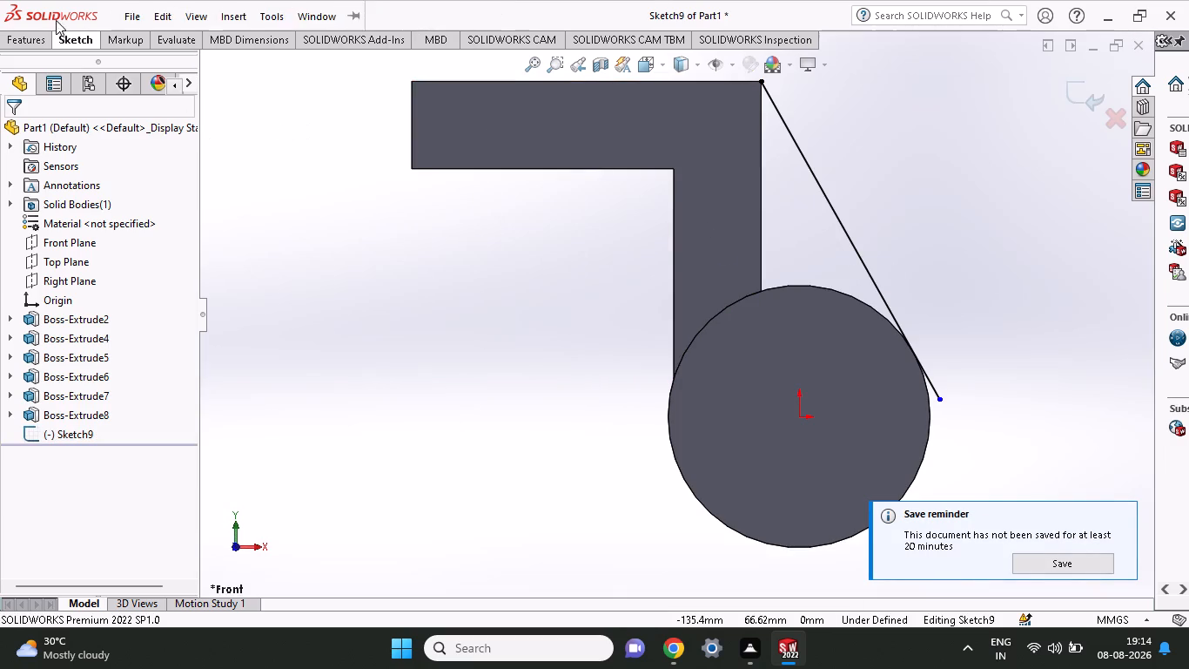
# Convert the cylinder's circular edge into a sketch entity in the current sketch.
pyautogui.click(78, 47)
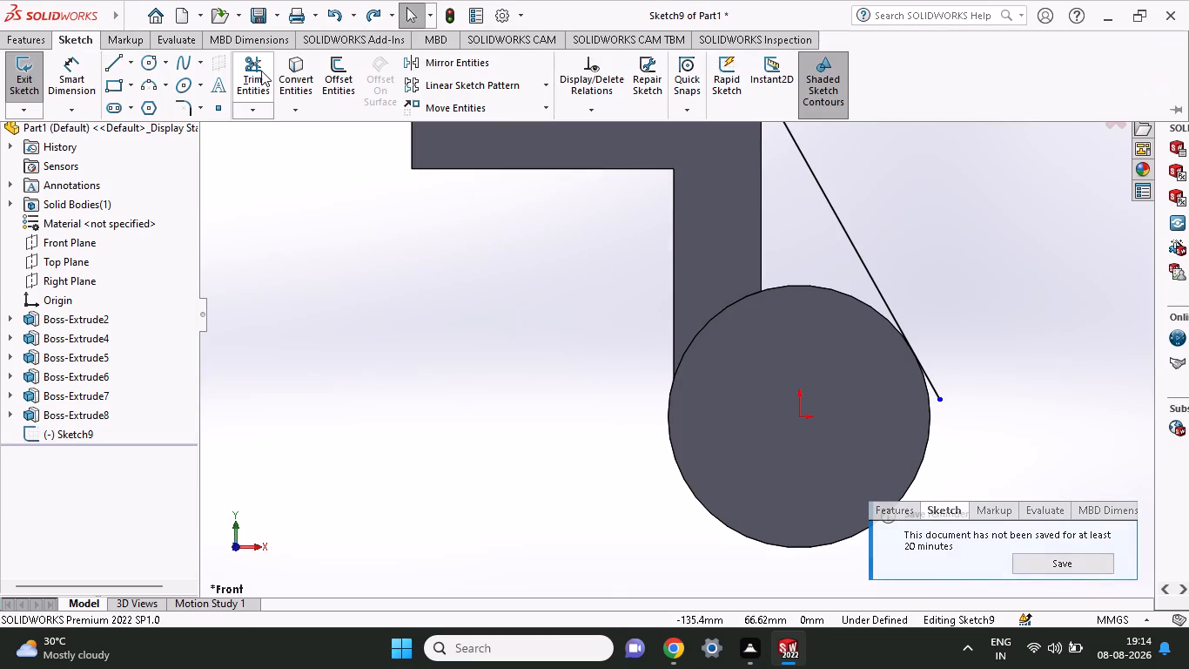
pyautogui.click(288, 71)
pyautogui.click(807, 288)
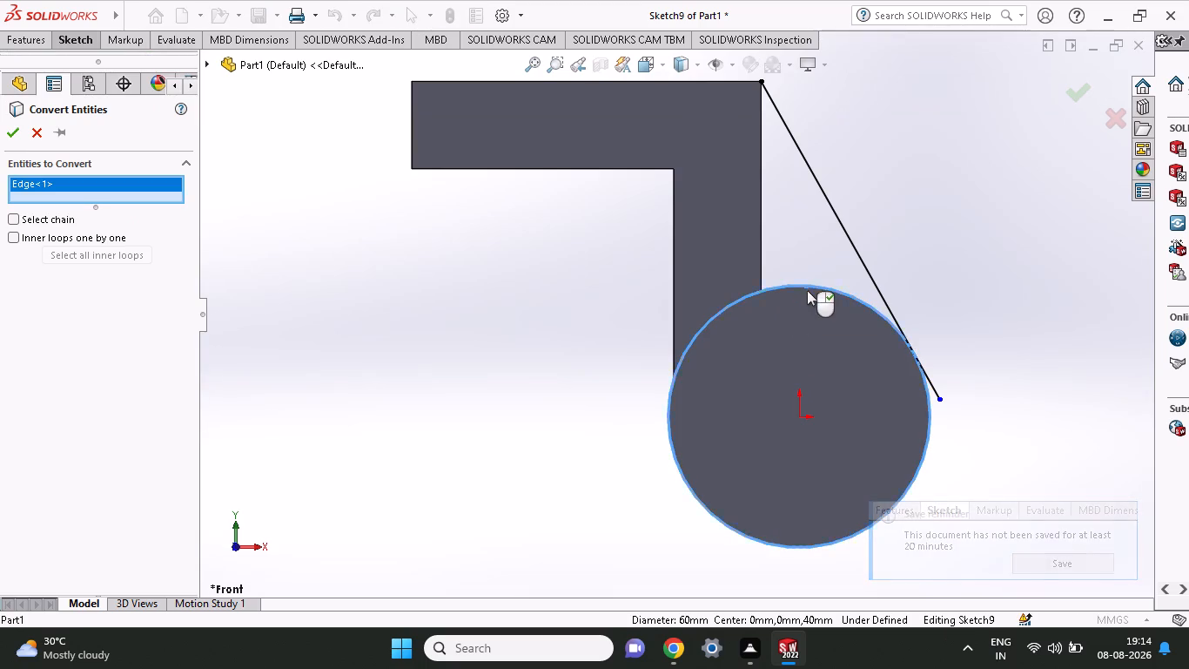
pyautogui.click(10, 132)
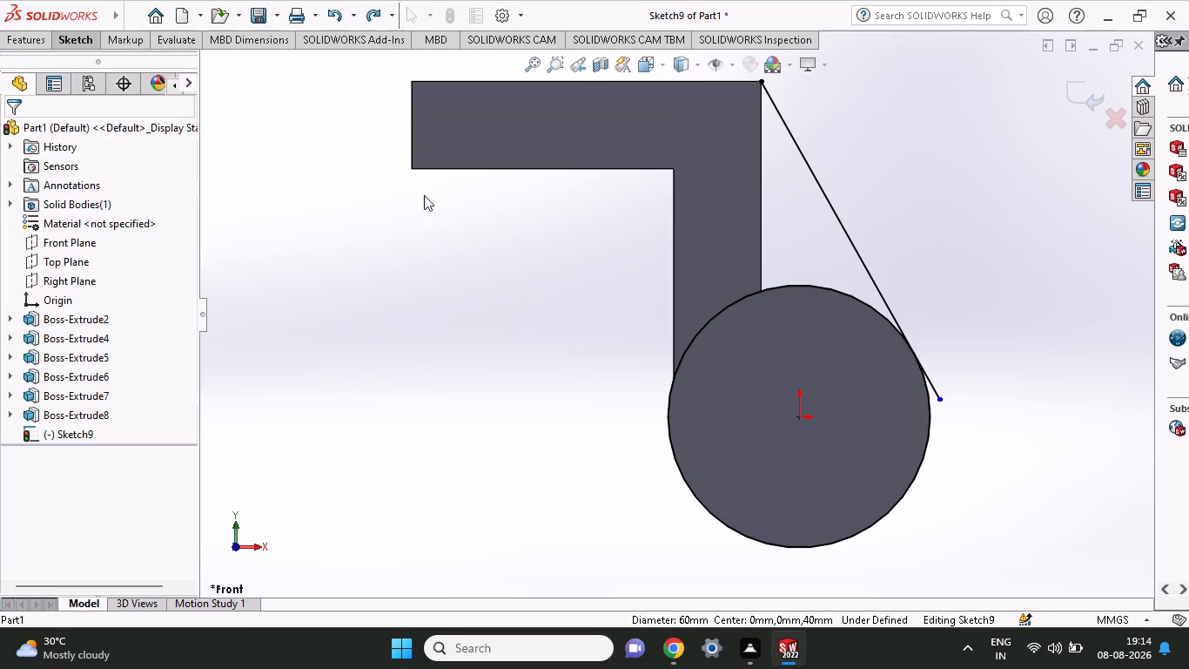
# Sketch a vertical line about 48 mm long from the arm's upper outer corner down to the cylinder's circular edge.
pyautogui.click(68, 40)
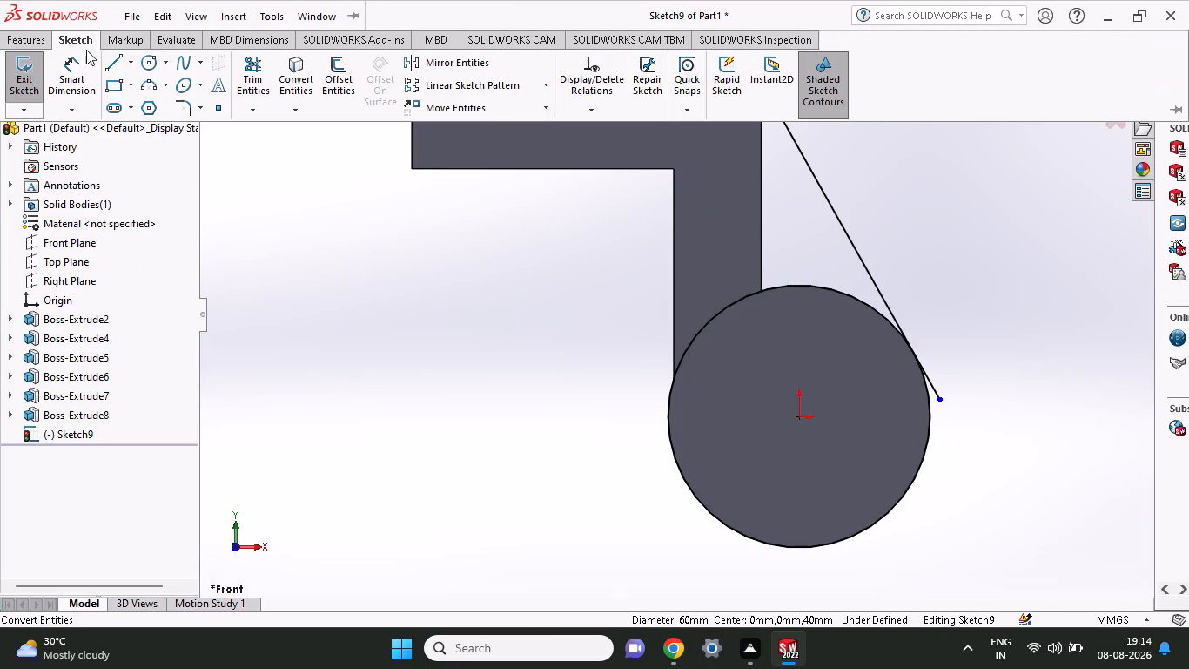
pyautogui.click(115, 66)
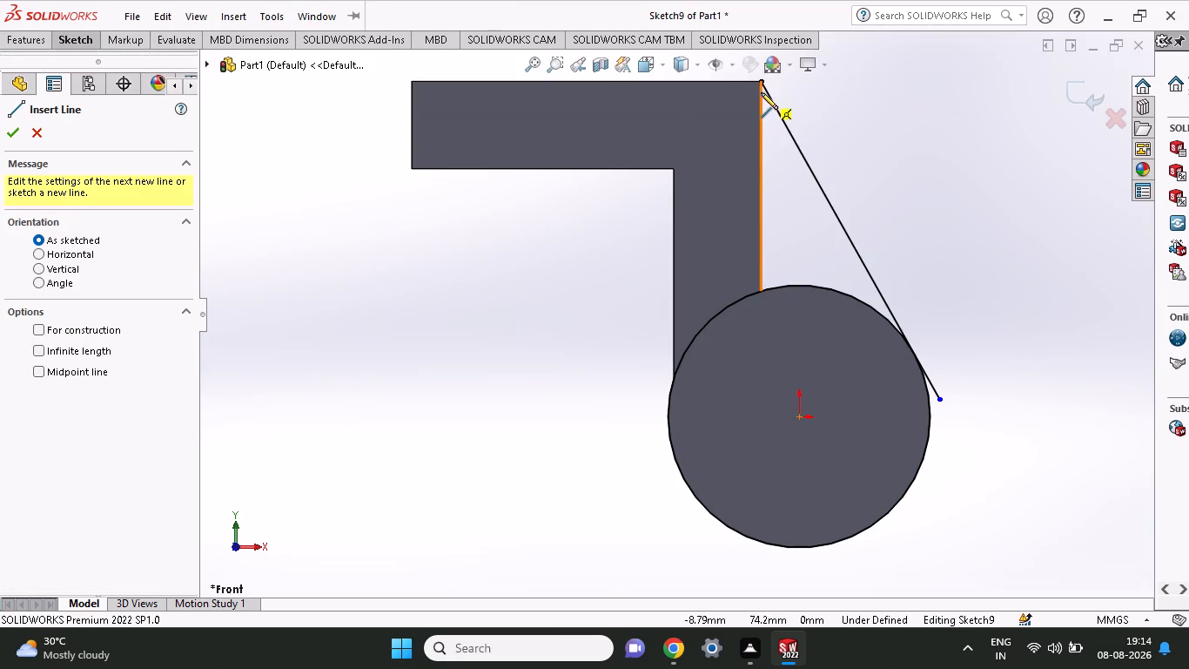
pyautogui.click(761, 79)
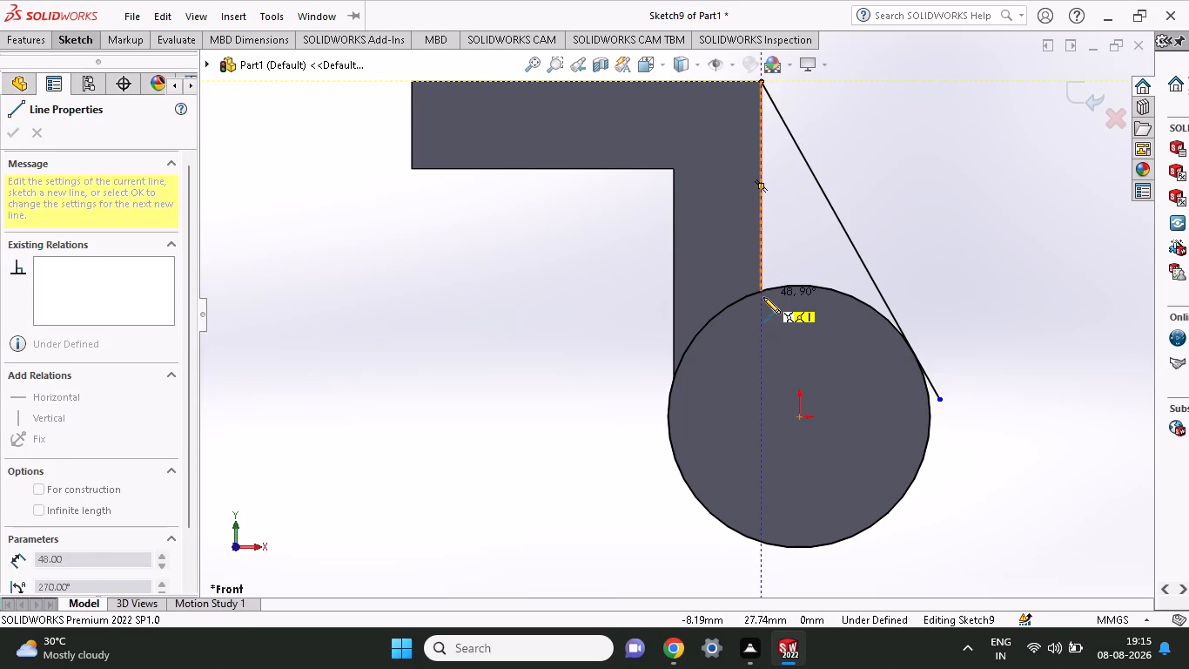
pyautogui.click(759, 293)
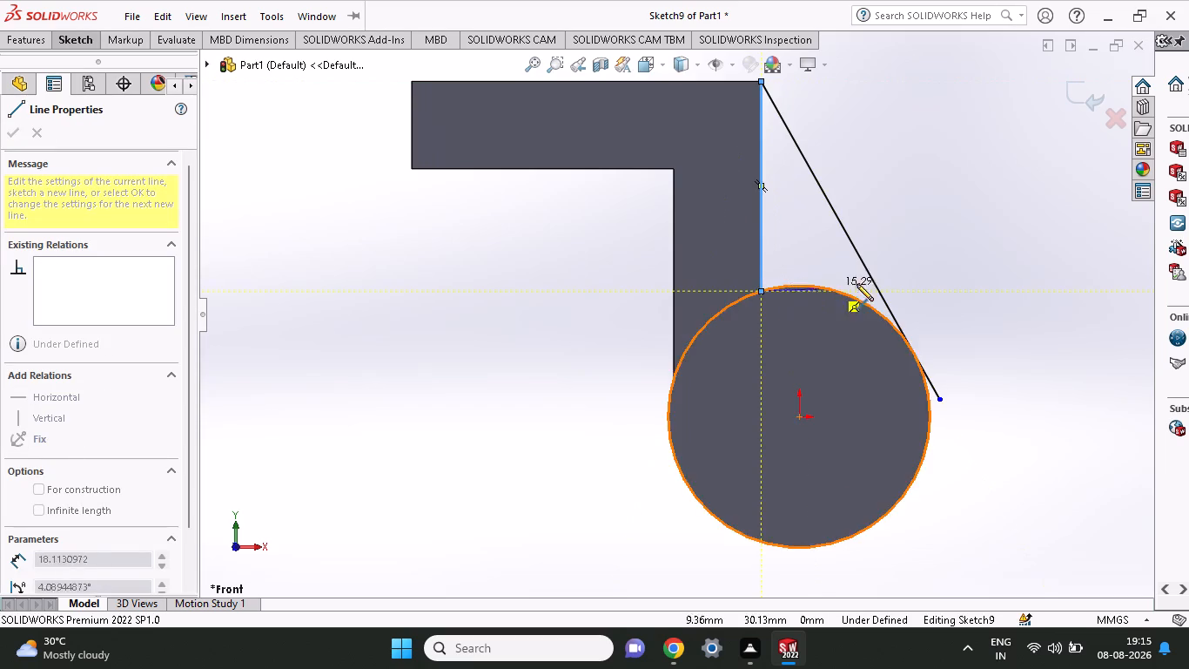
pyautogui.rightClick(883, 237)
pyautogui.click(905, 246)
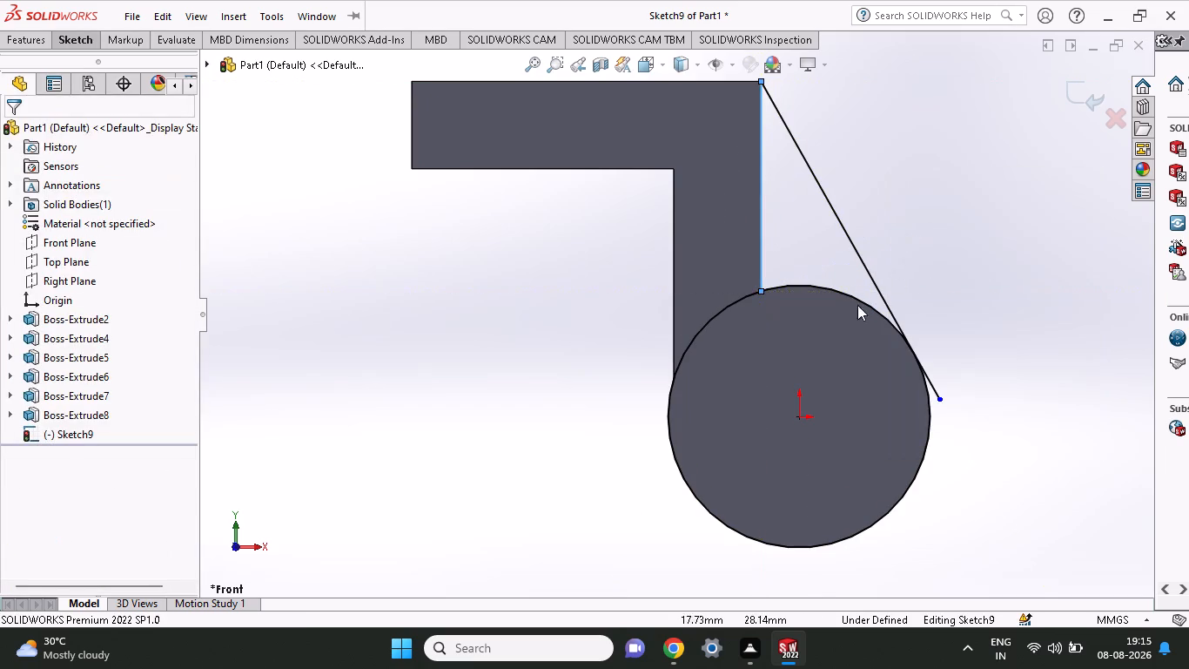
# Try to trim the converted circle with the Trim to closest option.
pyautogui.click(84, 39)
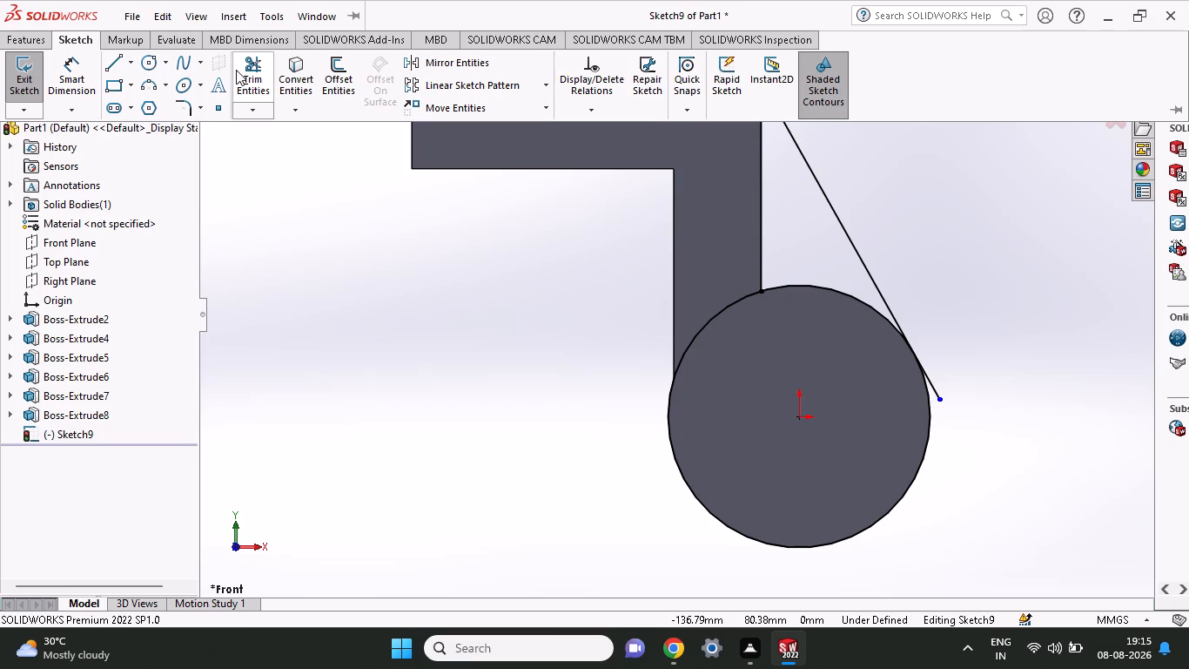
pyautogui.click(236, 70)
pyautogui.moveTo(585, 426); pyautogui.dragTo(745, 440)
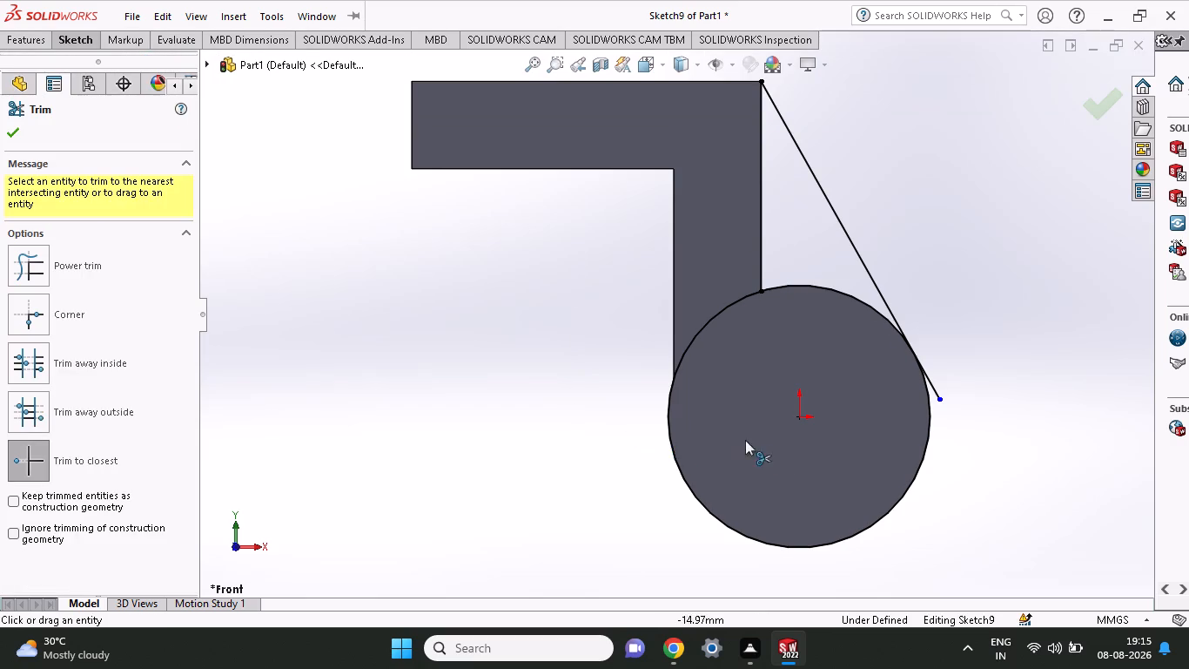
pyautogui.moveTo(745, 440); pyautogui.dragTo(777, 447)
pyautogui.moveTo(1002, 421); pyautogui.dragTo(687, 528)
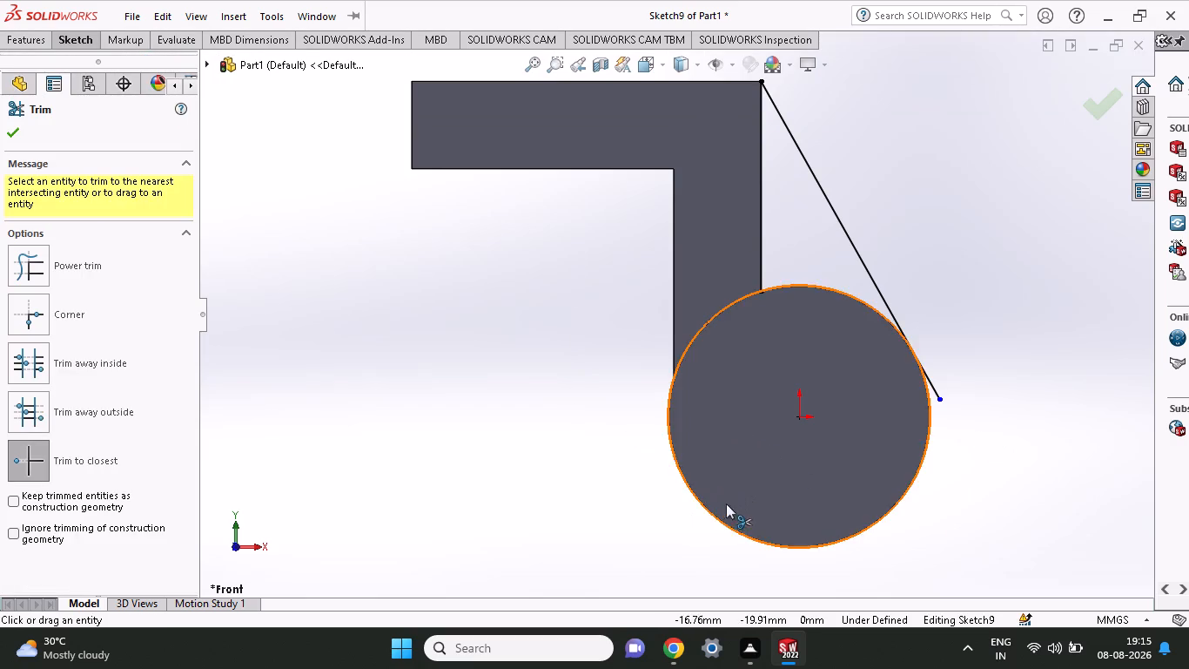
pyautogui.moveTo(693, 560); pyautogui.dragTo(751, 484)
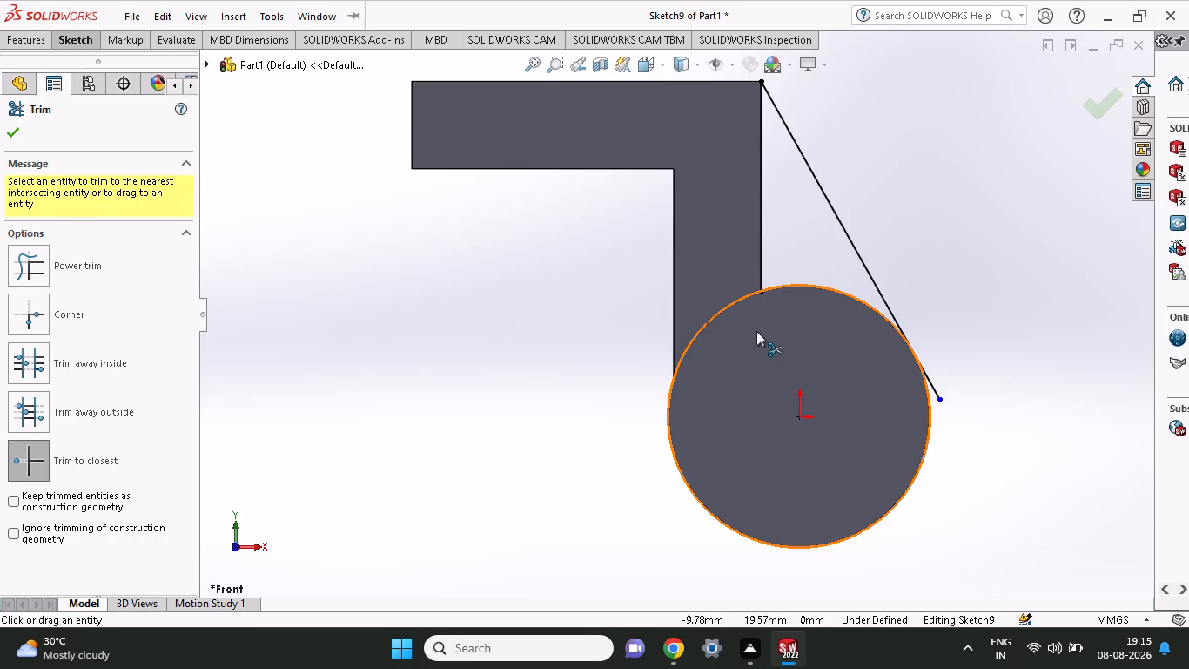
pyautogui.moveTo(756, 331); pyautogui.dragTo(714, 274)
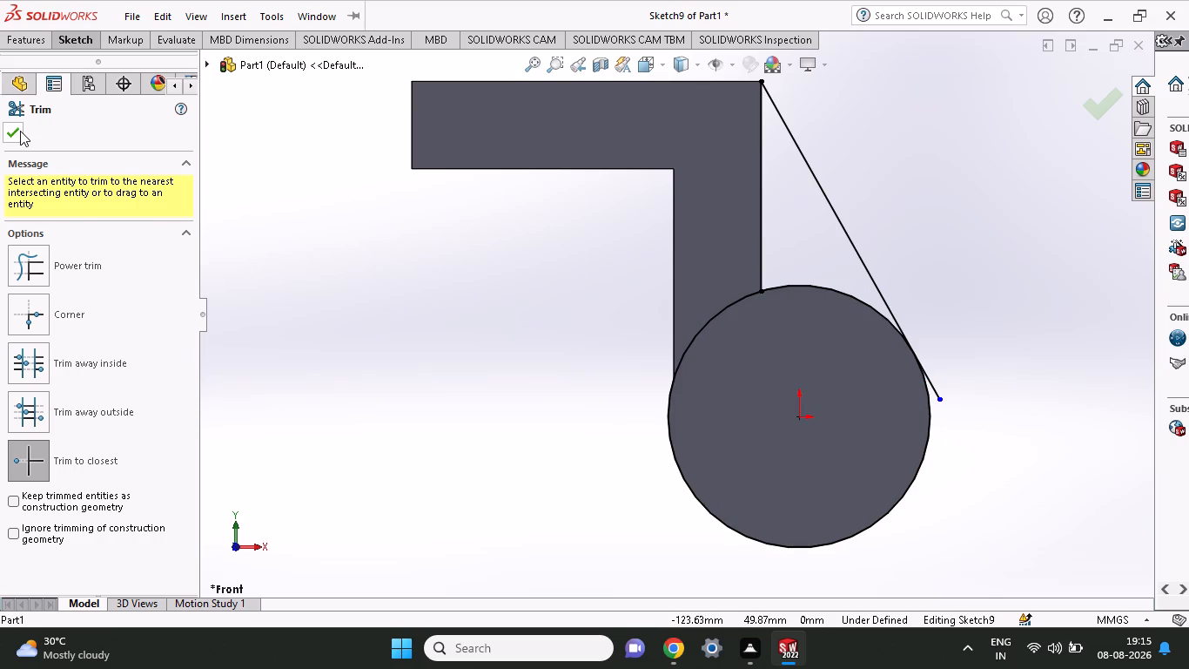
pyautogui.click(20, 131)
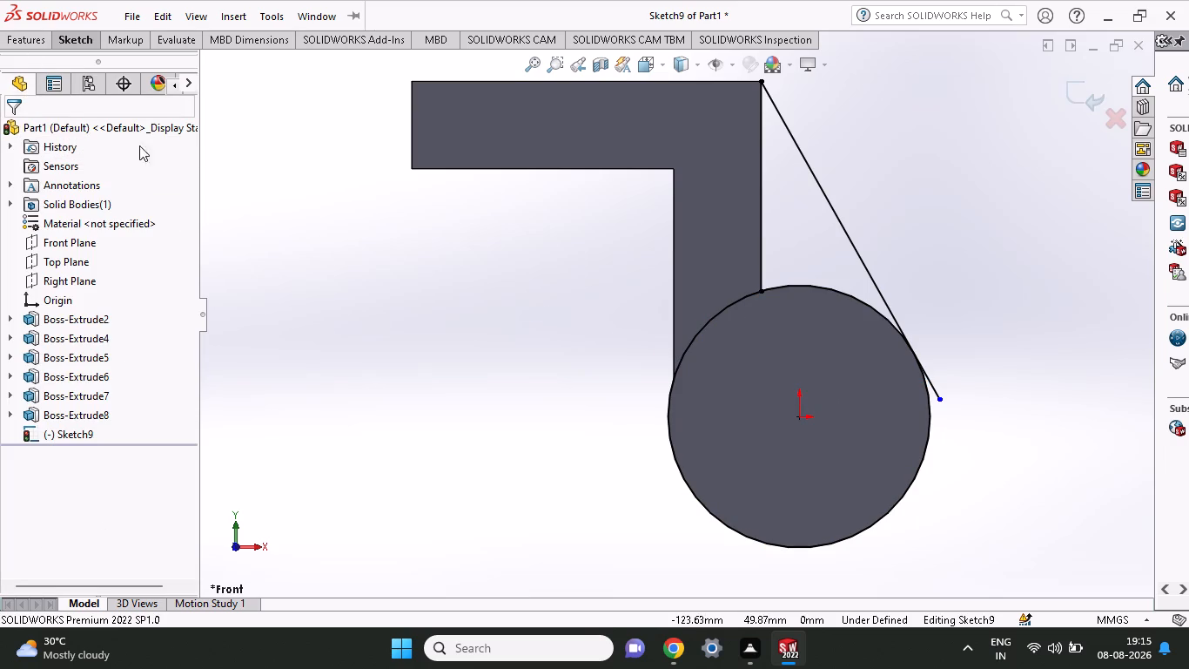
# Sketch a circle of 30 mm radius centred on the origin, coinciding with the cylinder's outline.
pyautogui.click(73, 46)
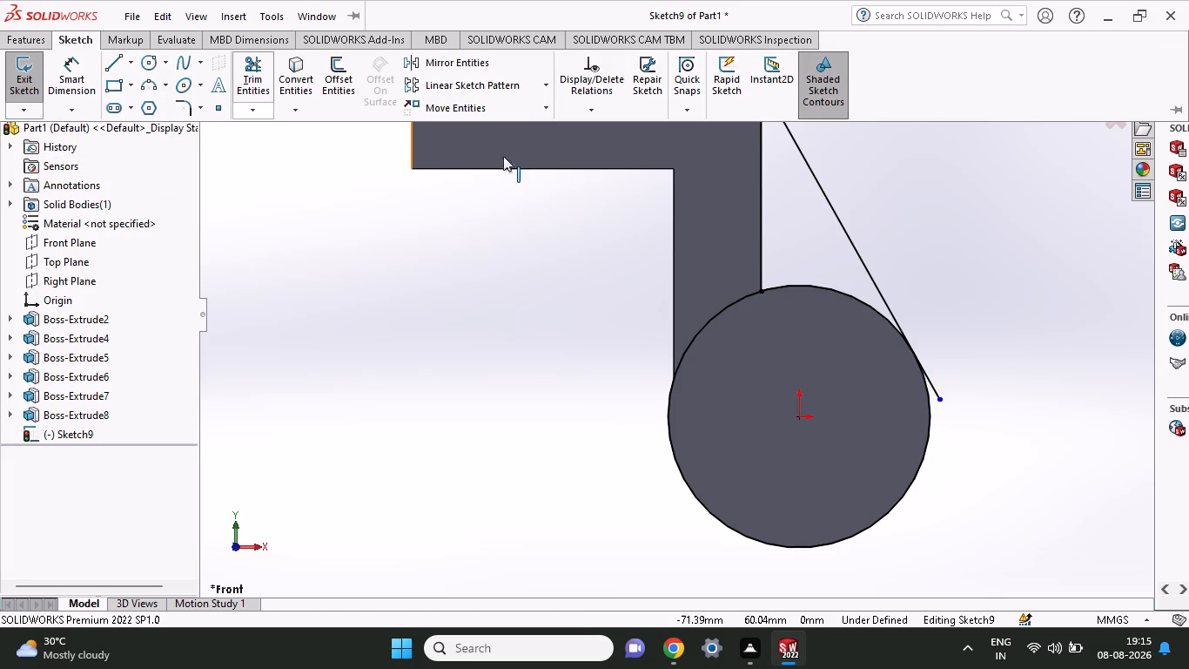
pyautogui.scroll(2, 844, 281)
pyautogui.scroll(-2, 841, 287)
pyautogui.scroll(-3, 682, 289)
pyautogui.scroll(-1, 771, 341)
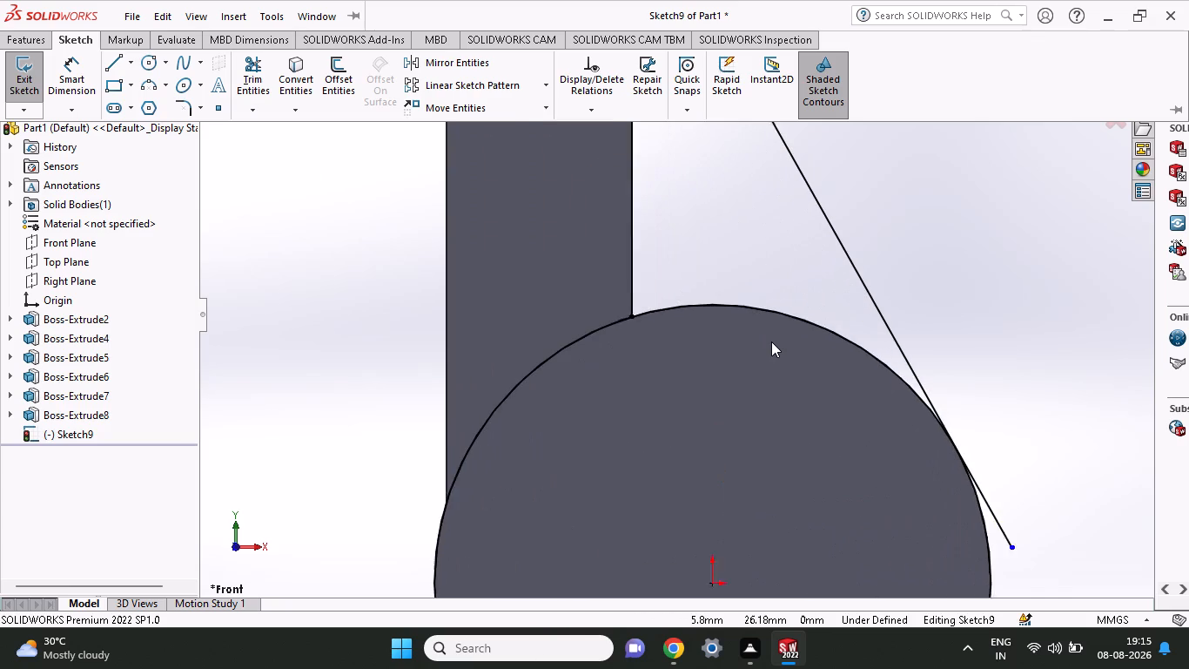
pyautogui.scroll(-1, 771, 341)
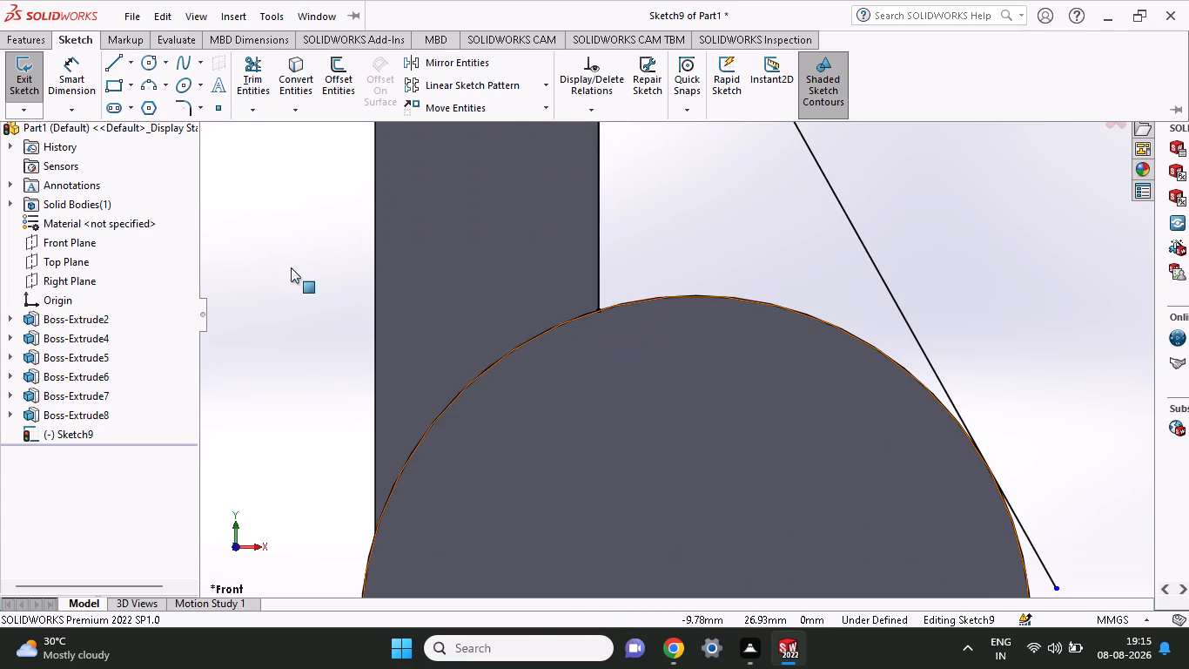
pyautogui.click(144, 61)
pyautogui.scroll(4, 831, 390)
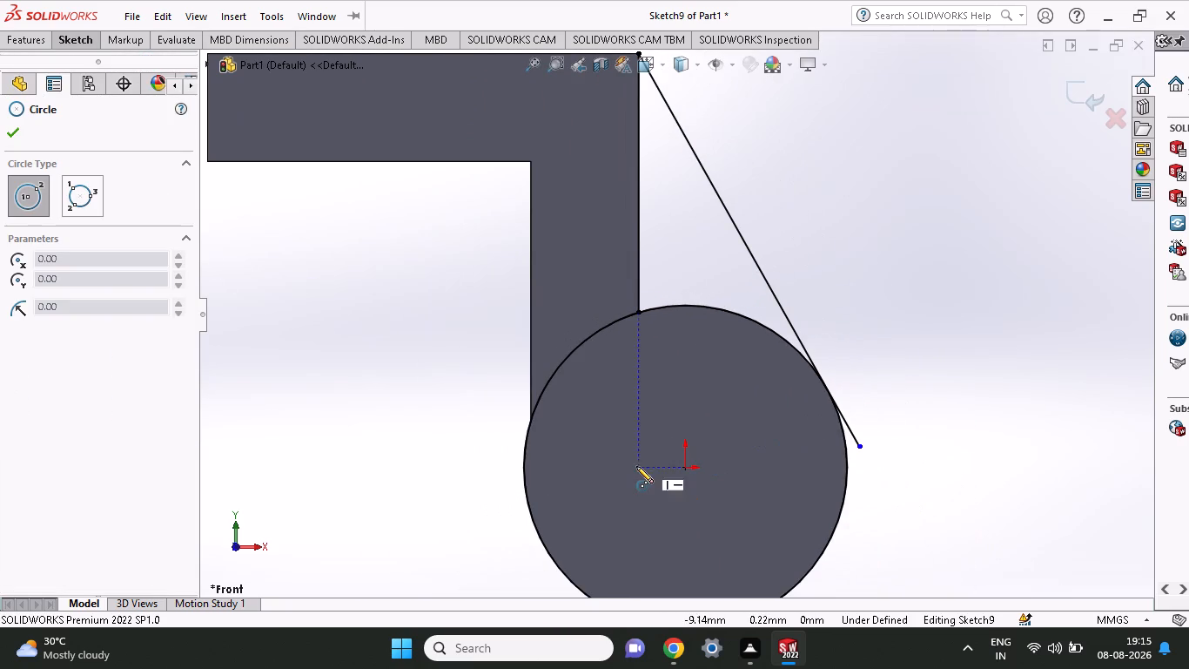
pyautogui.click(682, 466)
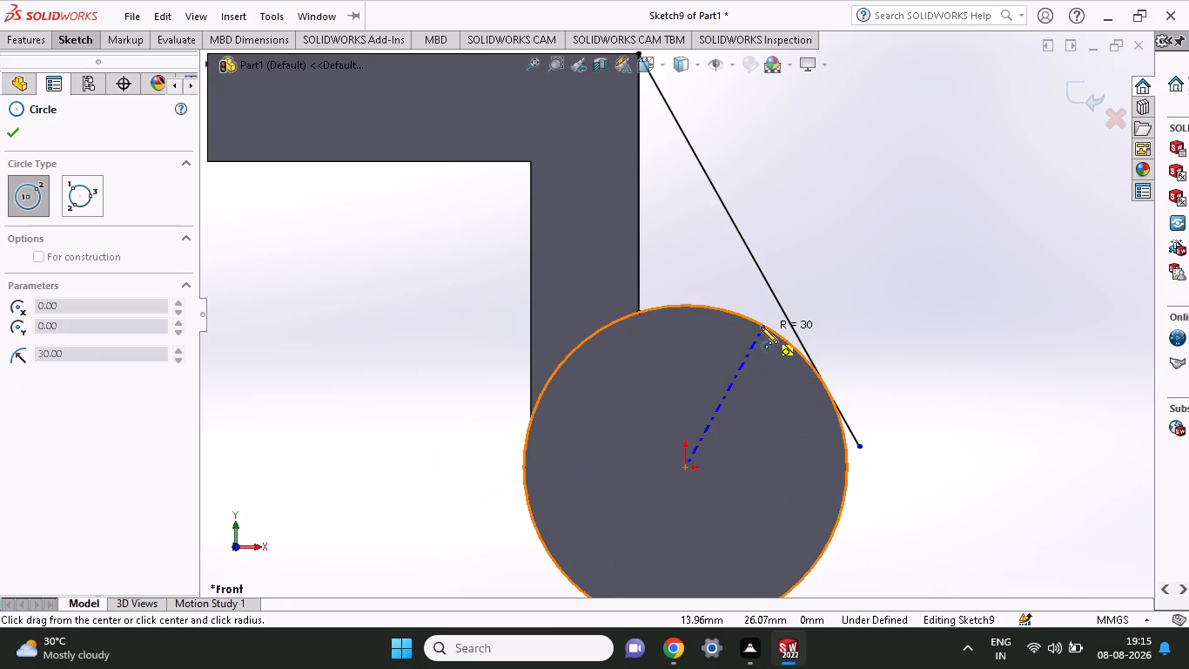
pyautogui.click(761, 327)
pyautogui.scroll(-1, 801, 321)
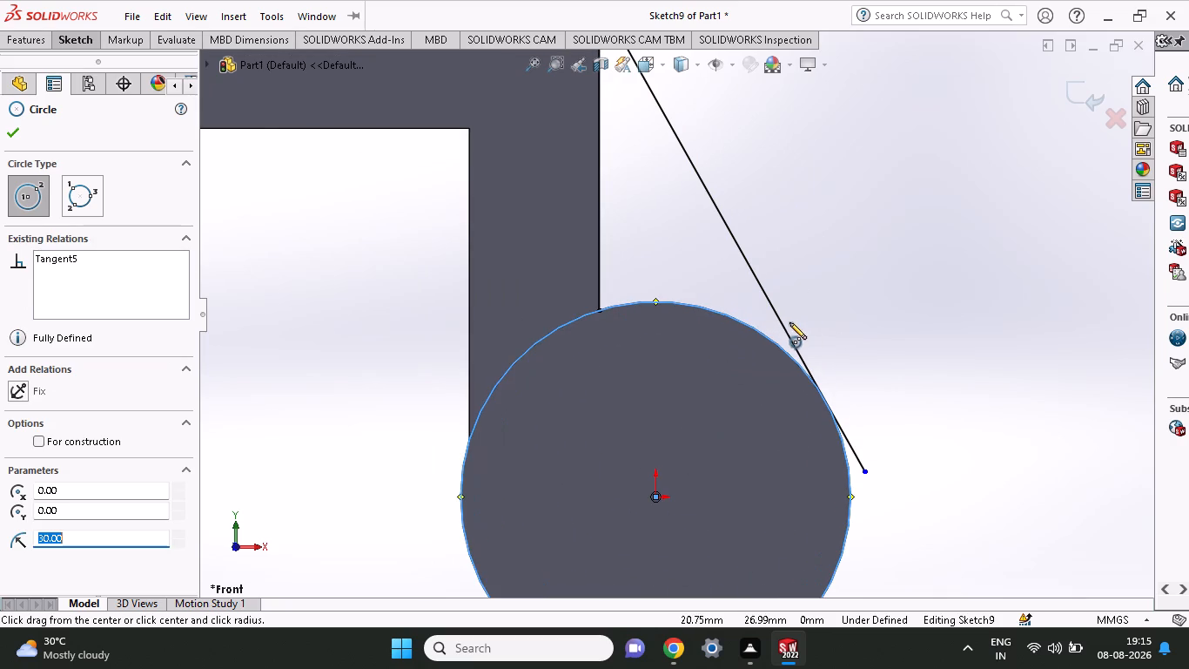
pyautogui.scroll(-1, 789, 325)
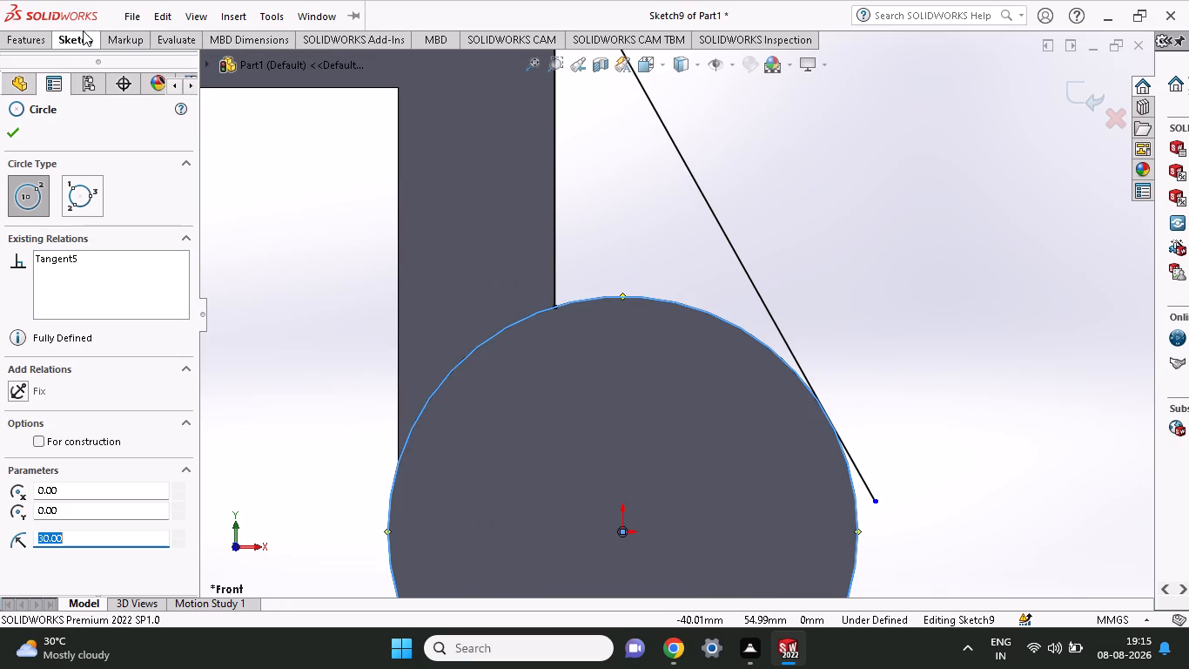
# Trim away the sketched circle's unneeded portion, keeping the arc from the vertical line's lower end past the tangent point.
pyautogui.click(83, 30)
pyautogui.click(233, 69)
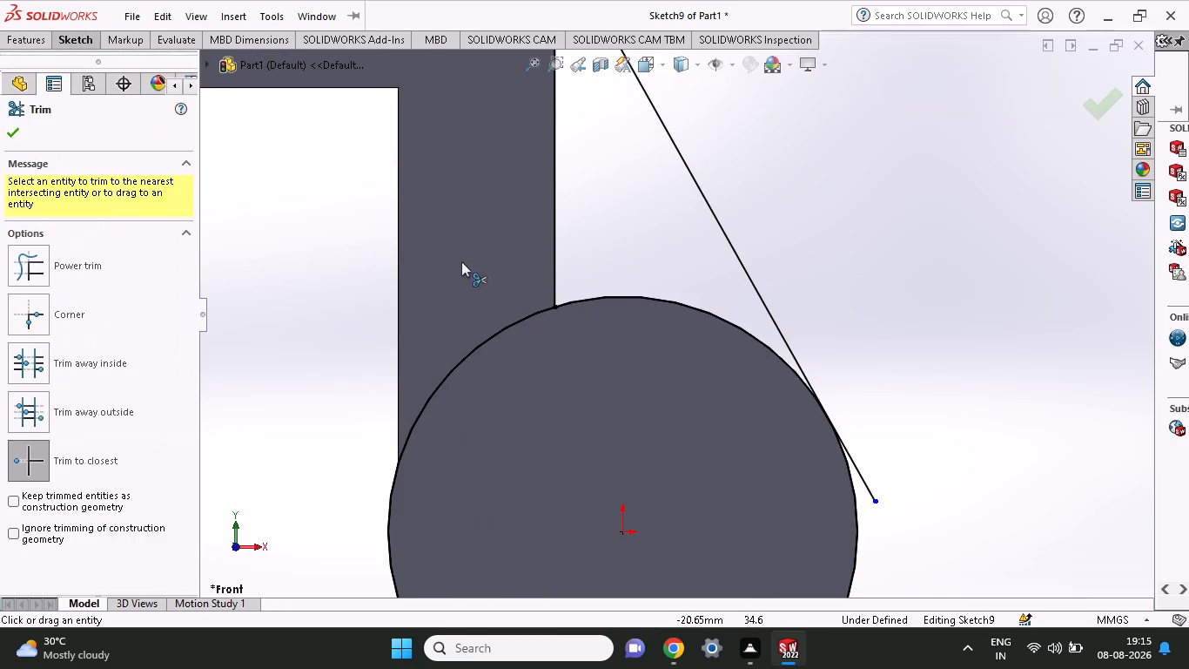
pyautogui.moveTo(461, 261); pyautogui.dragTo(523, 428)
pyautogui.moveTo(440, 280); pyautogui.dragTo(493, 405)
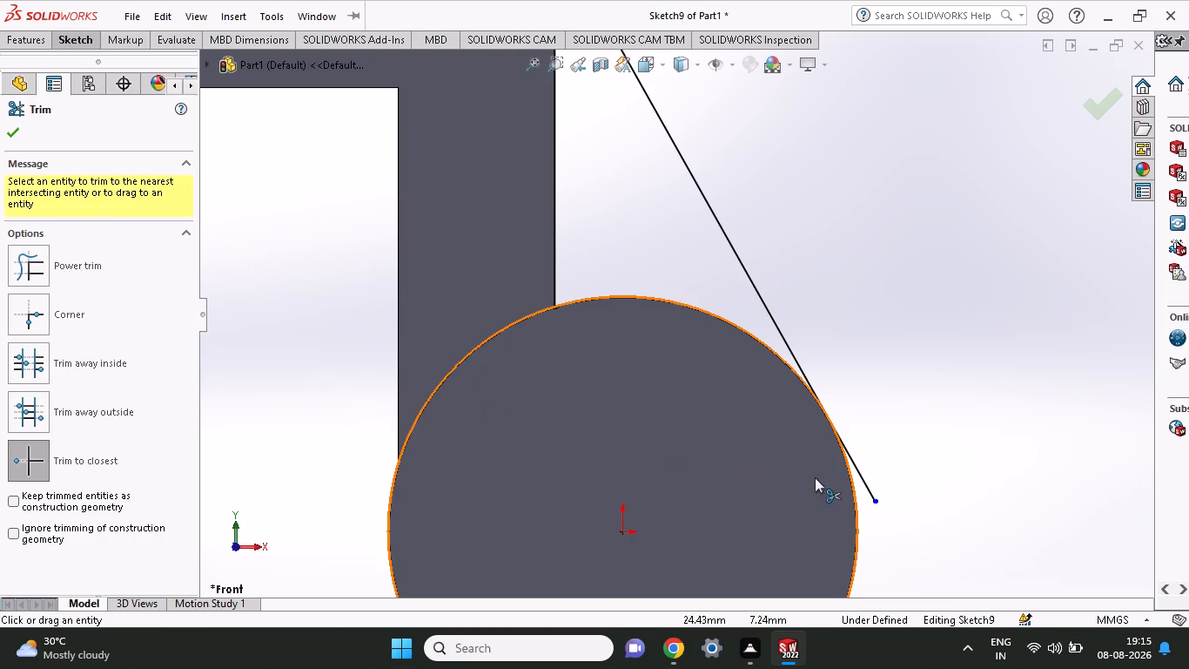
pyautogui.moveTo(898, 553); pyautogui.dragTo(763, 520)
pyautogui.moveTo(447, 309); pyautogui.dragTo(482, 444)
pyautogui.moveTo(431, 278); pyautogui.dragTo(479, 384)
pyautogui.moveTo(488, 274); pyautogui.dragTo(520, 383)
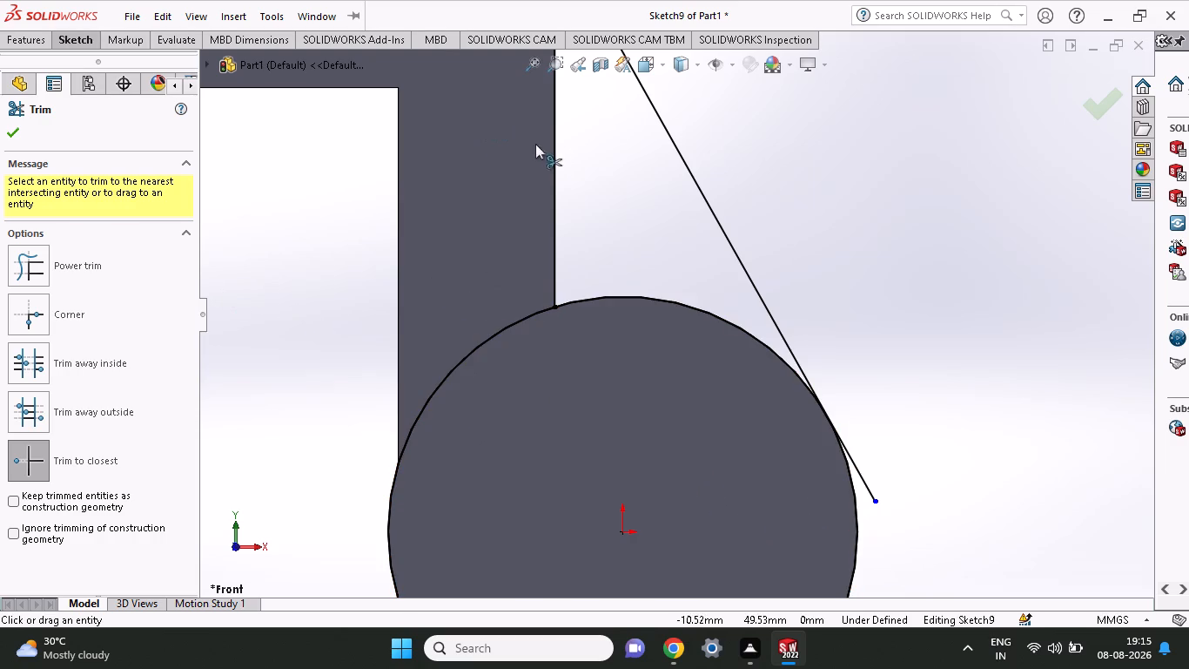
pyautogui.click(479, 346)
pyautogui.click(474, 349)
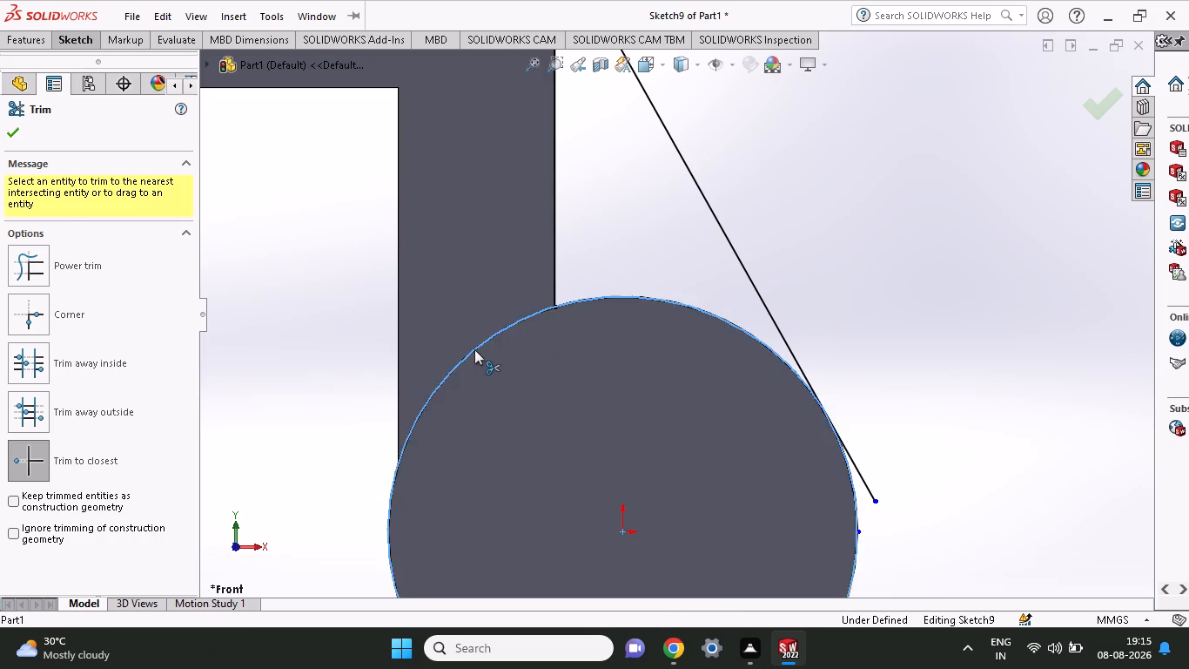
pyautogui.click(474, 349)
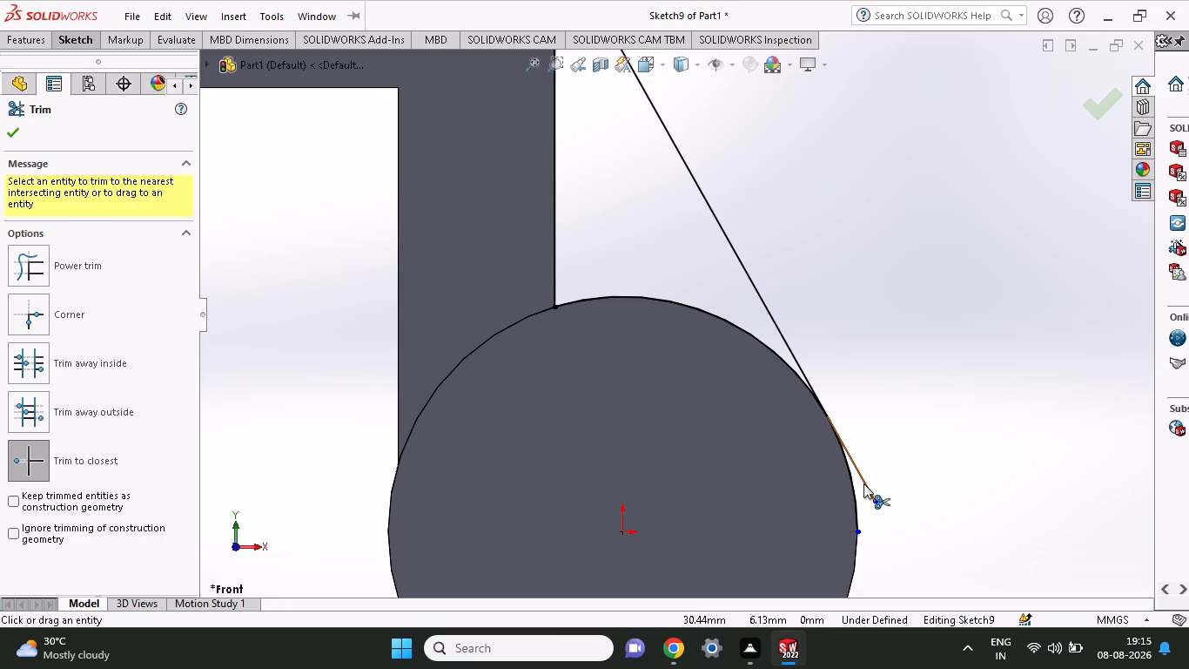
# Trim the slanted line's lower overhang back to its tangent point on the circle.
pyautogui.click(863, 483)
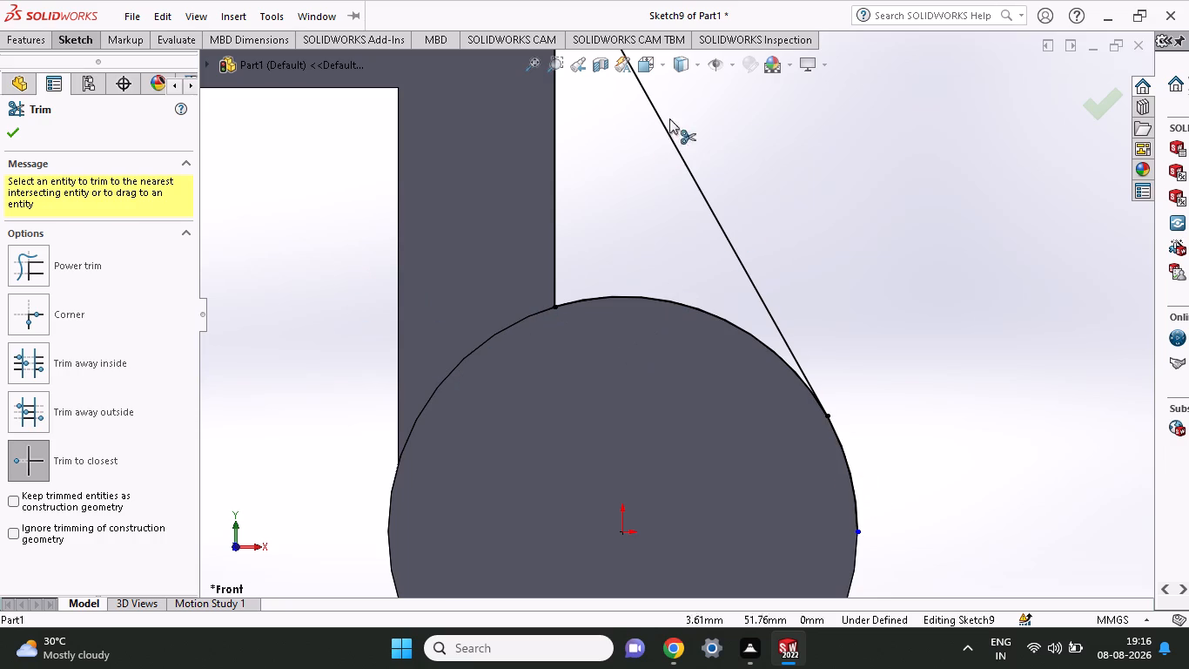
pyautogui.click(1087, 113)
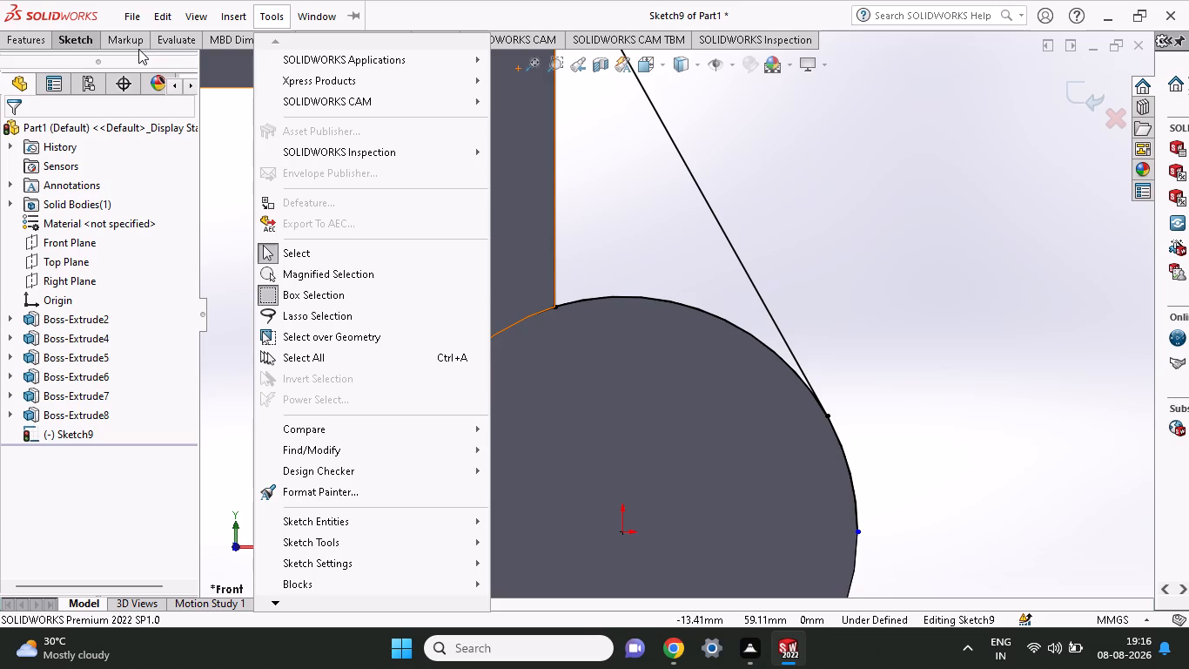
# Examine the trimmed sketch profile in isometric view, close up where the slanted line meets the arc.
pyautogui.hotkey('ctrl', '7')
pyautogui.click(1059, 267)
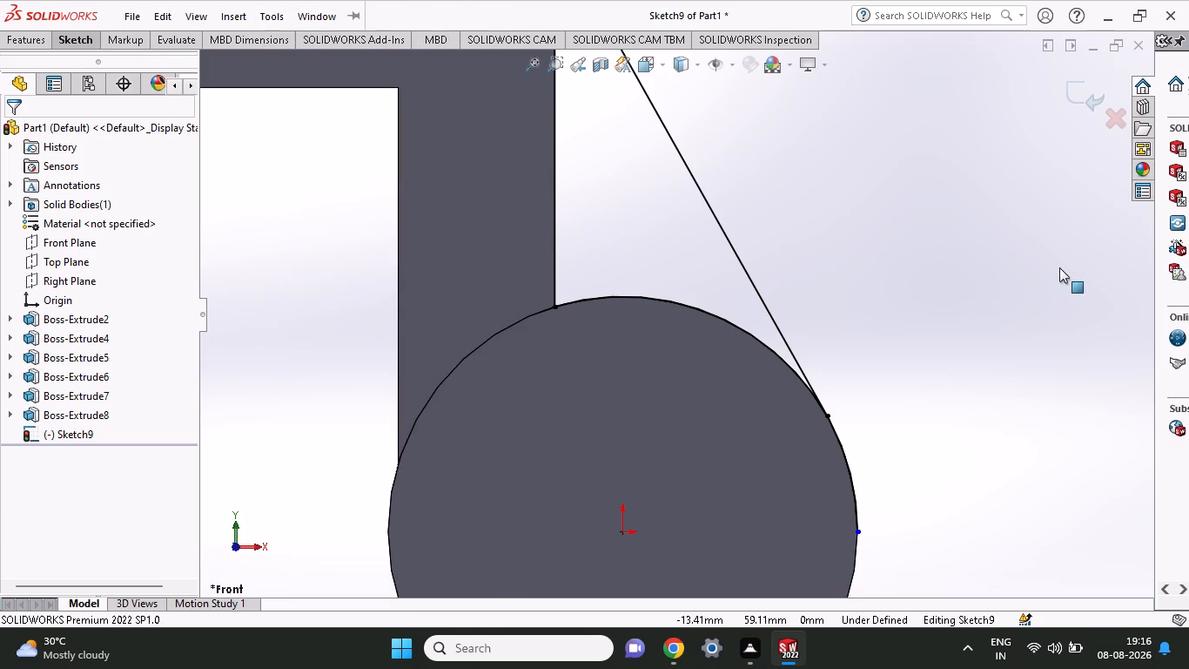
pyautogui.hotkey('ctrl', '7')
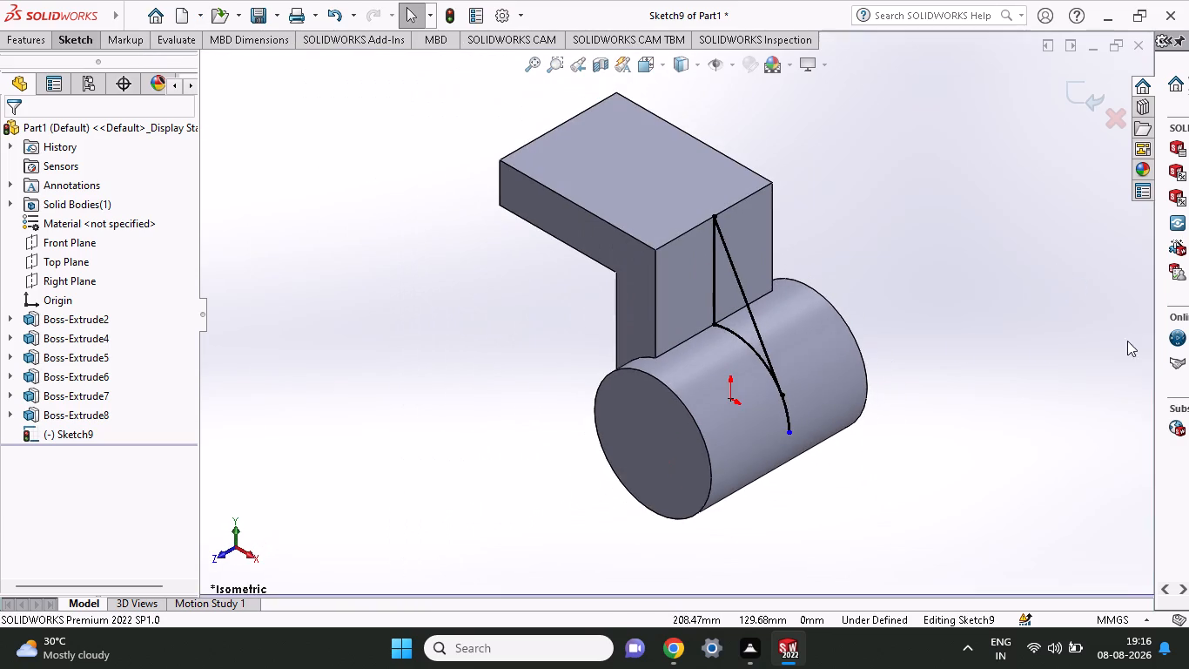
pyautogui.scroll(-4, 765, 426)
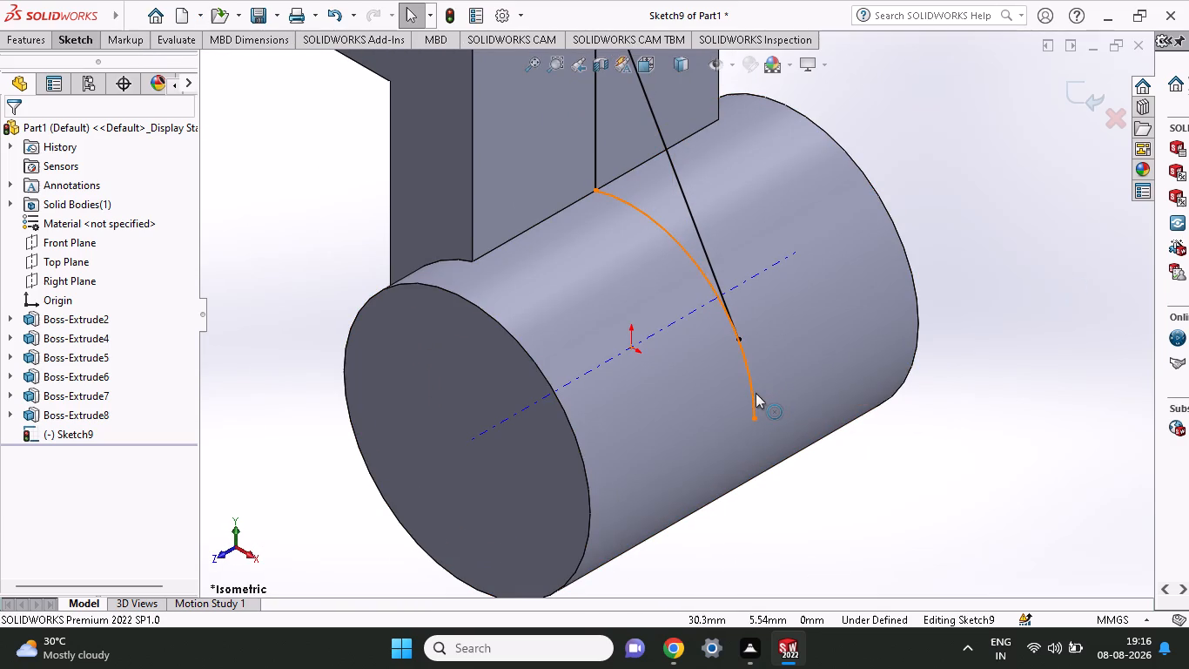
pyautogui.scroll(-9, 749, 334)
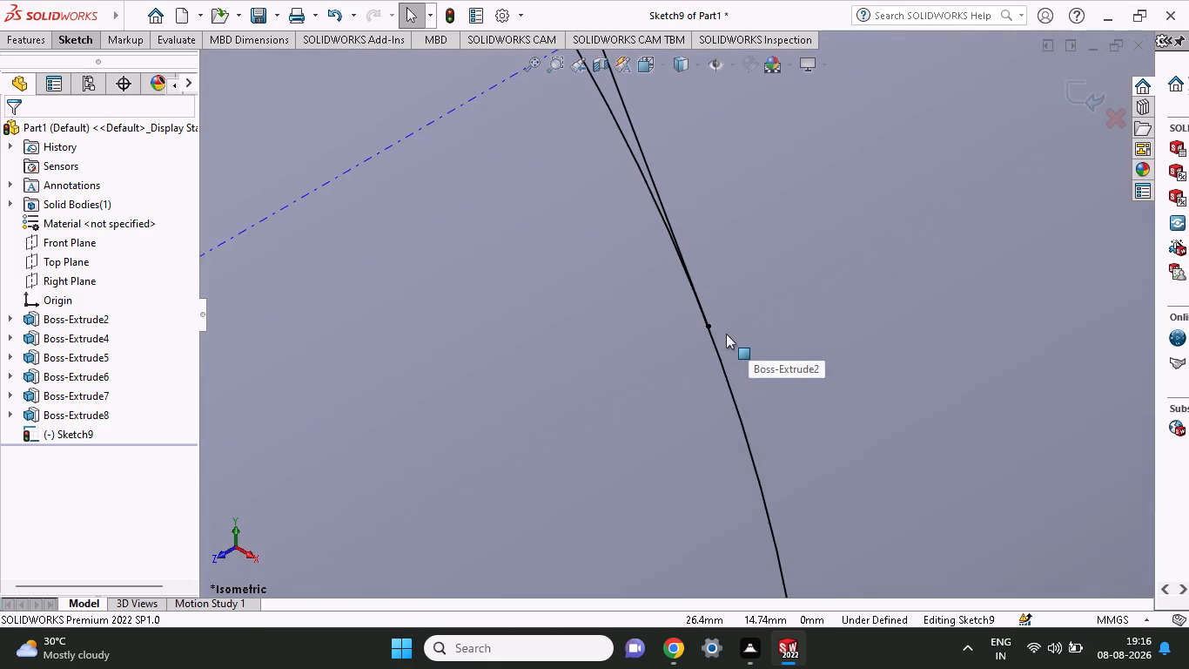
pyautogui.scroll(10, 726, 334)
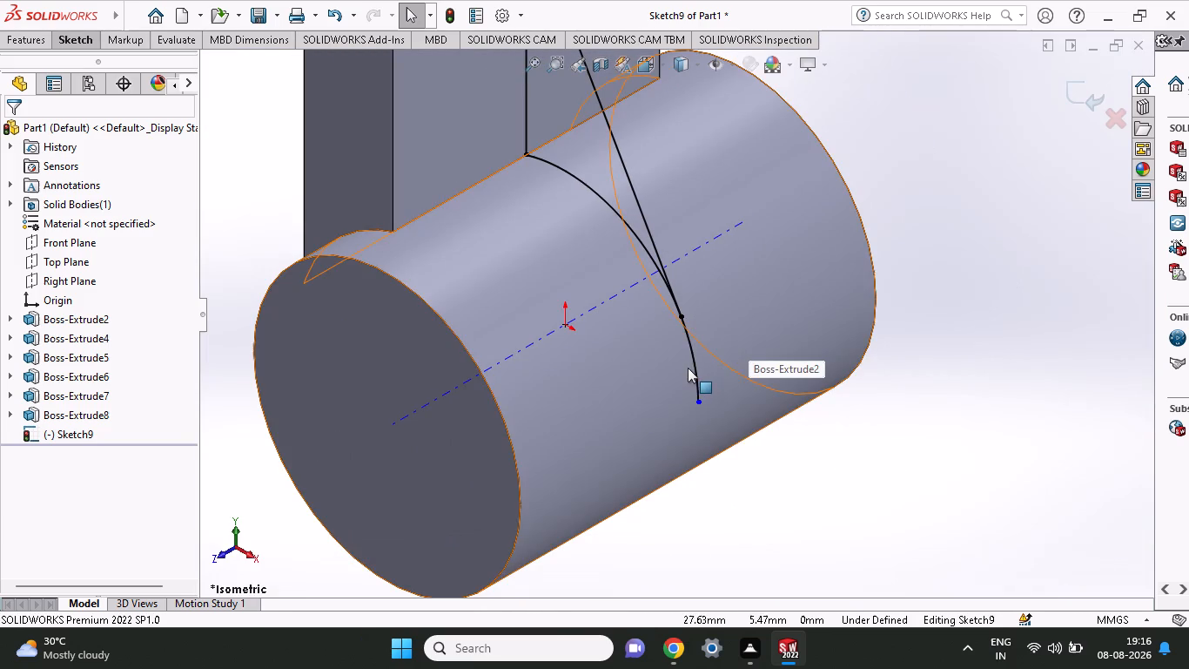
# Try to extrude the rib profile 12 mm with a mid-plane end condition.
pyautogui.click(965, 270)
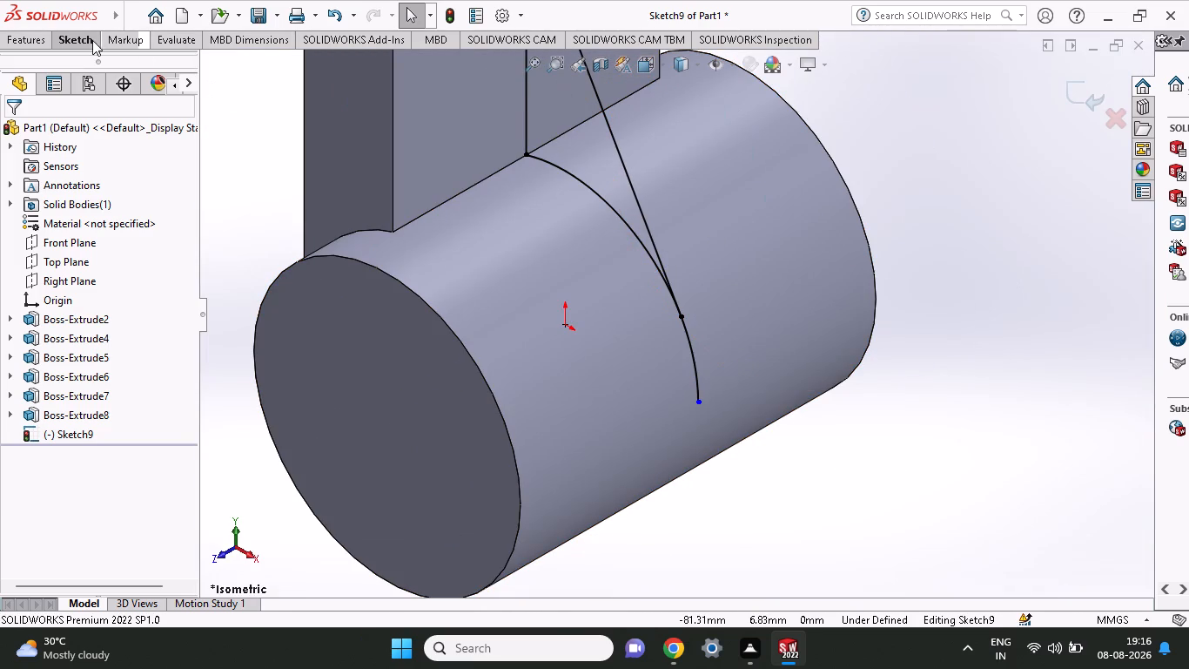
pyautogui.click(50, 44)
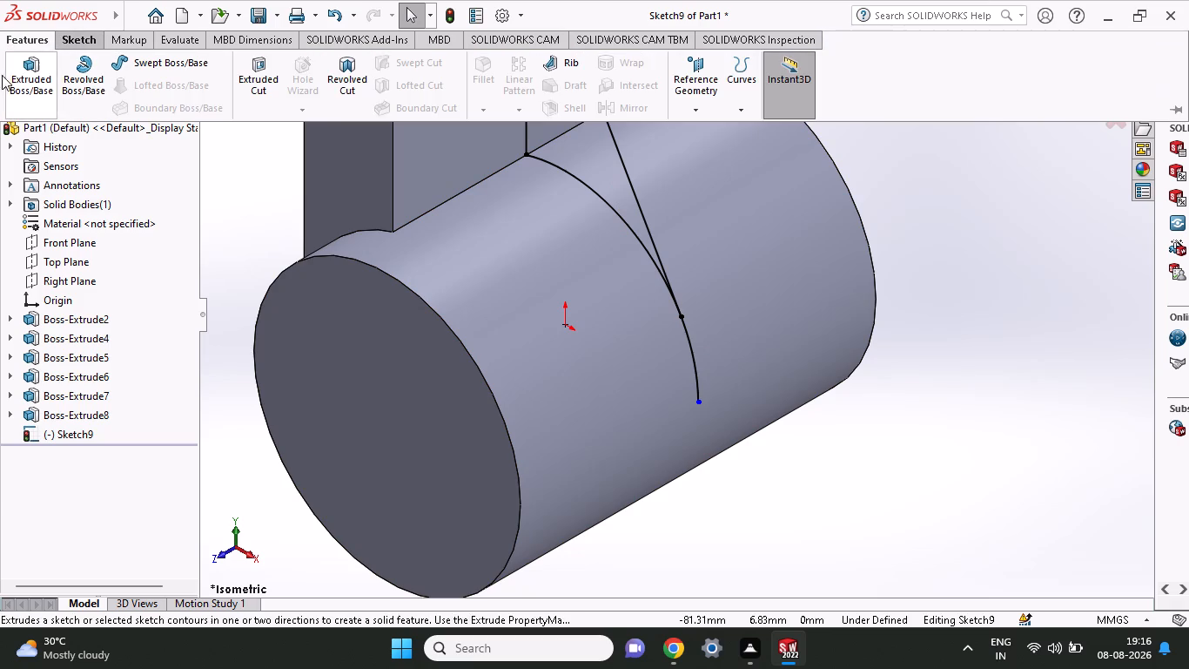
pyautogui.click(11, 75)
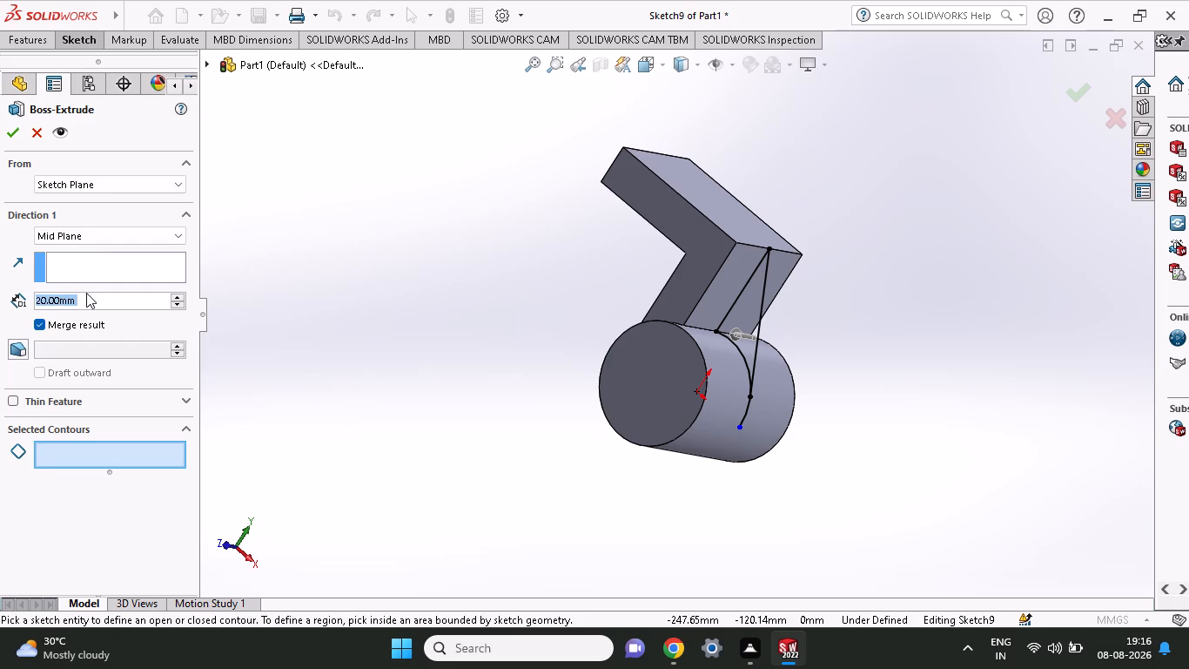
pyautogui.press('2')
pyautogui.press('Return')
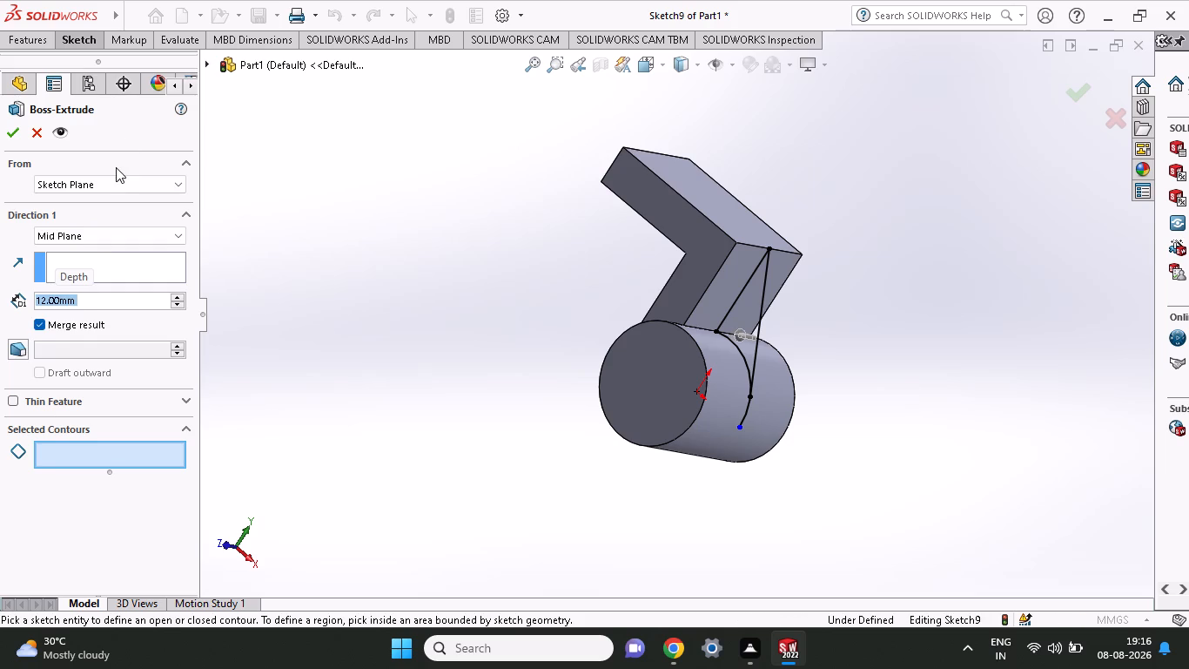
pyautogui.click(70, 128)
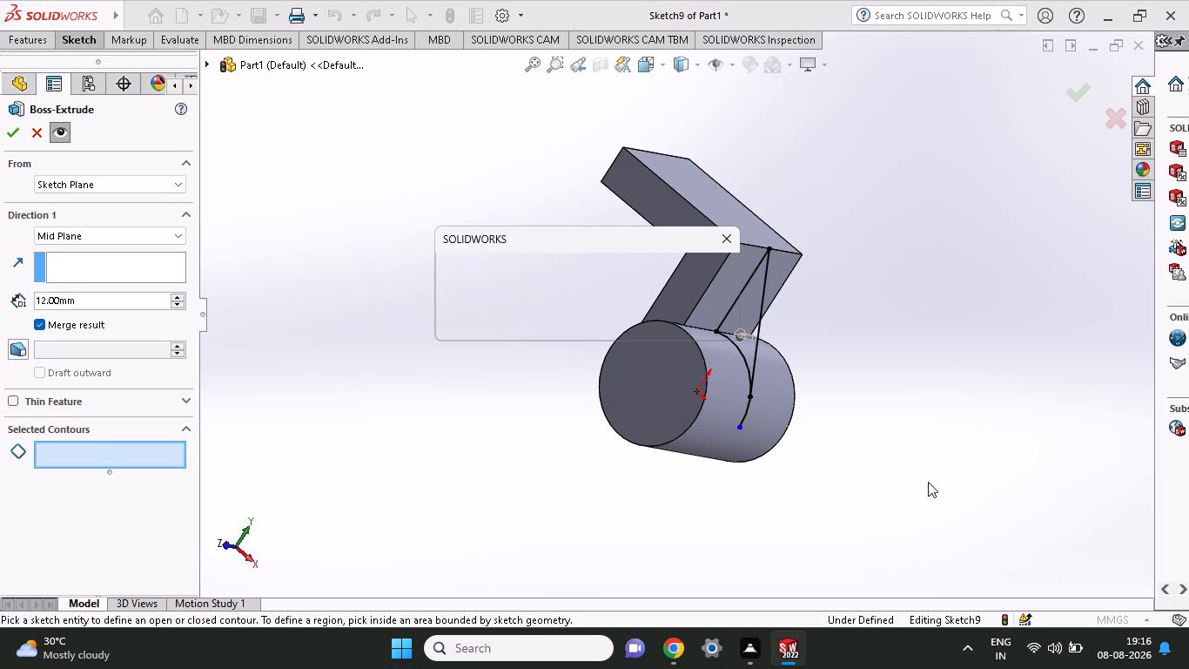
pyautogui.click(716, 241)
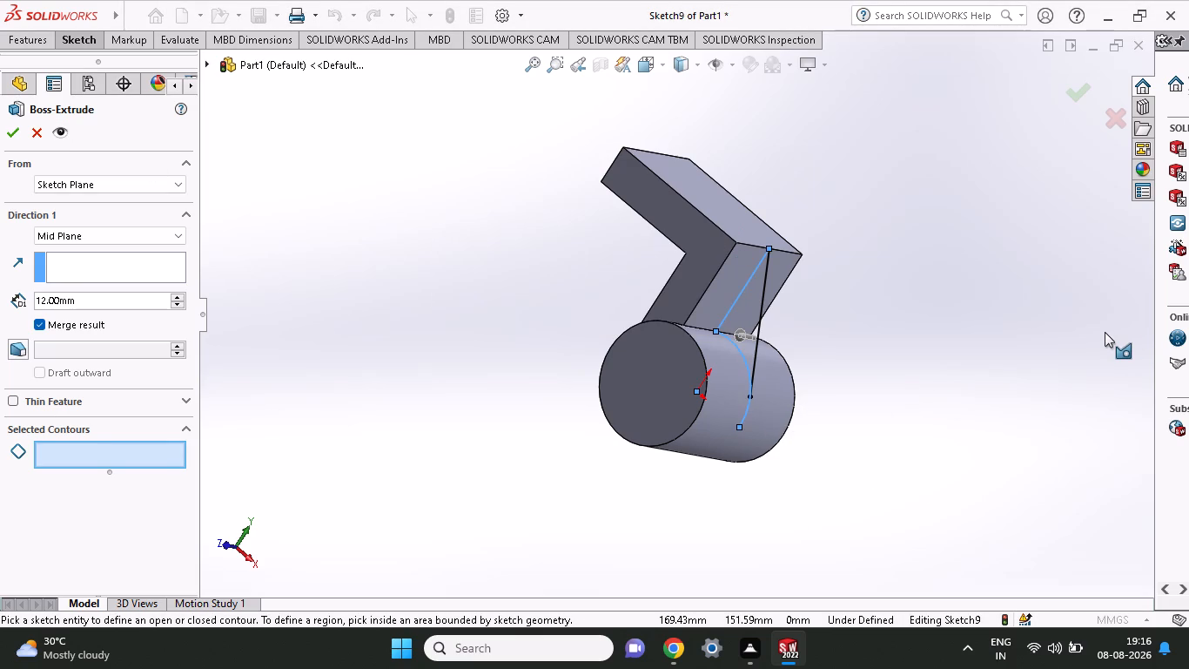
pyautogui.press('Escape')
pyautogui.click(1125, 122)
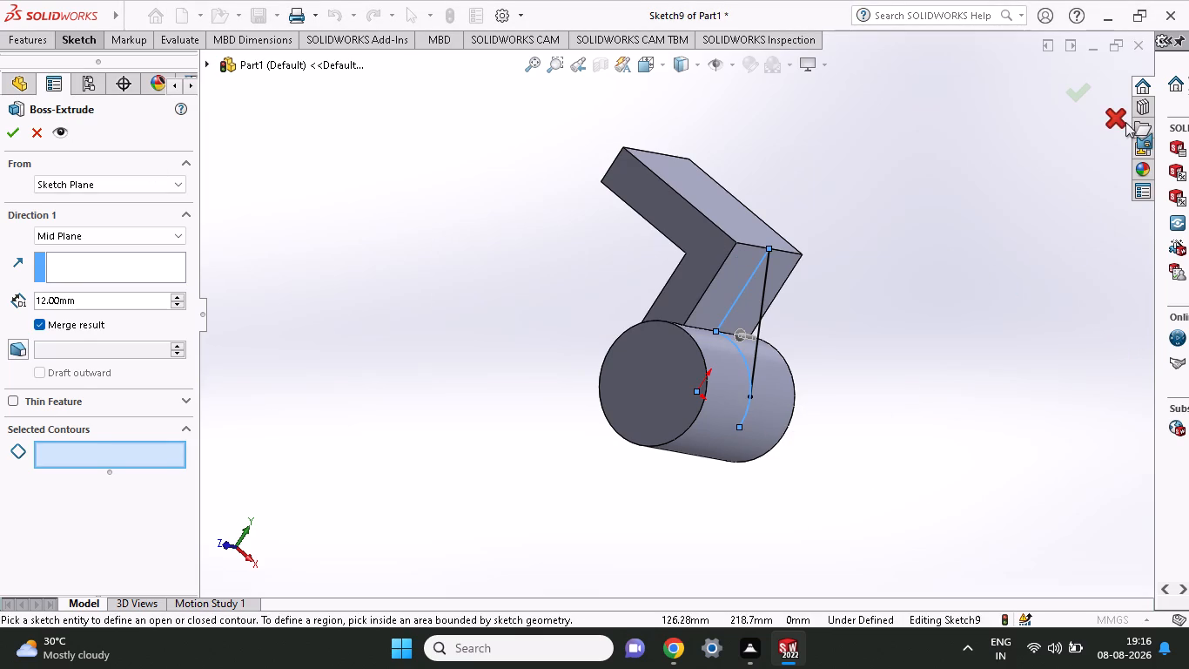
# Inspect the slanted line's relations and properties in the rib sketch.
pyautogui.click(759, 338)
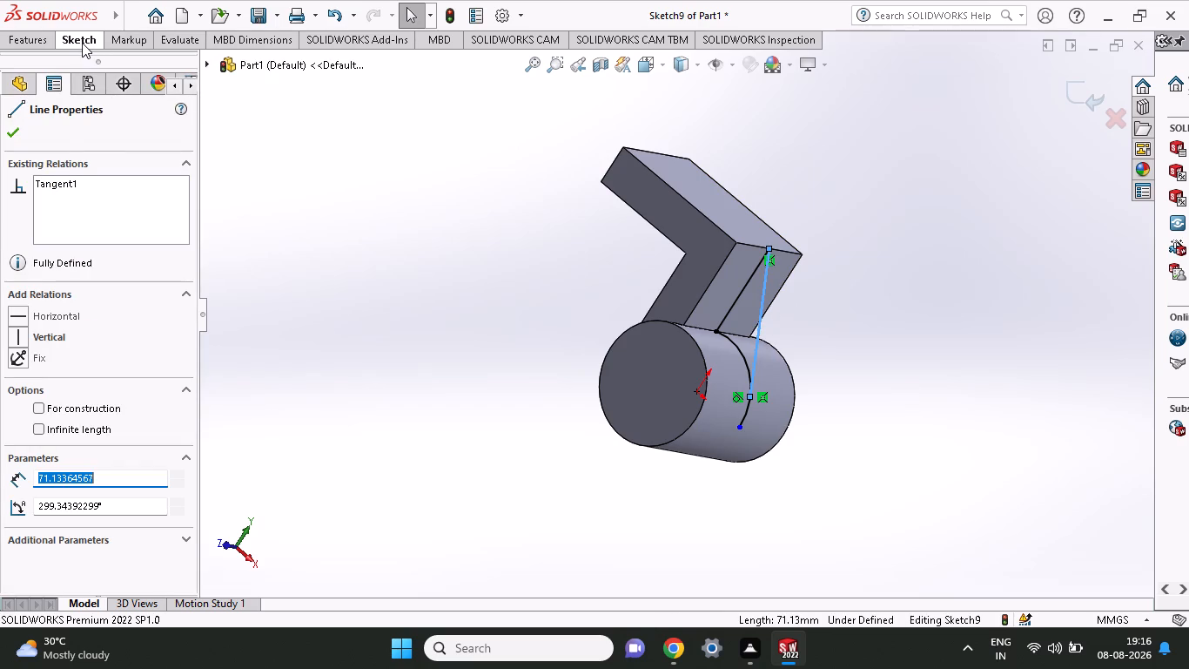
pyautogui.click(82, 43)
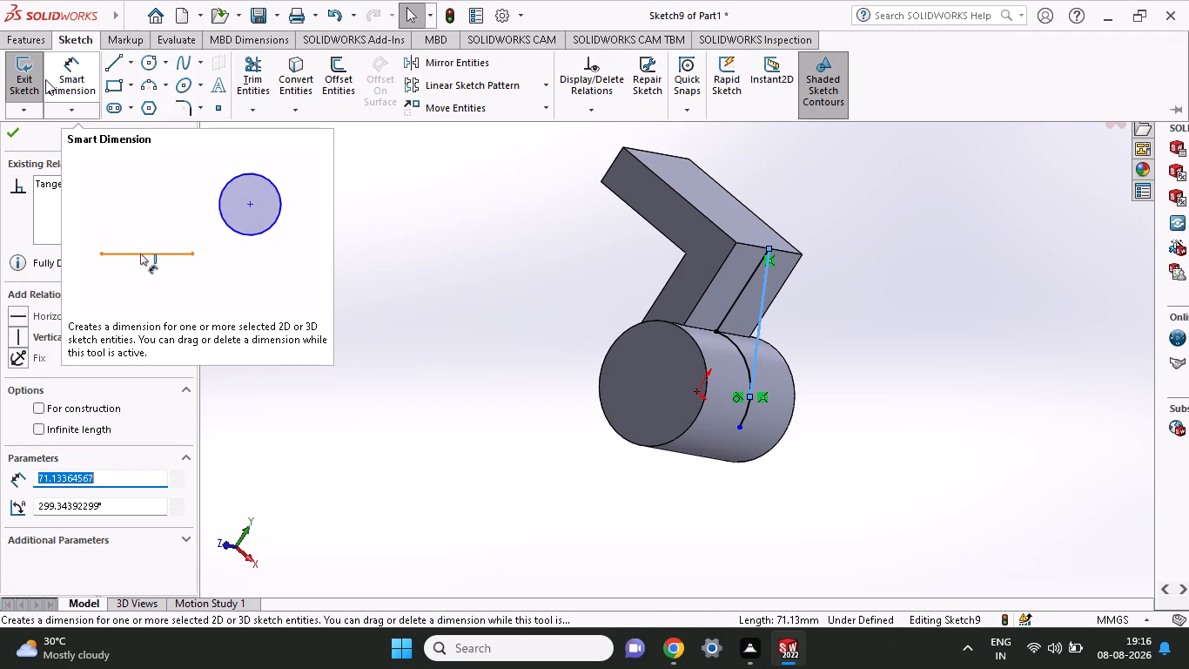
pyautogui.click(66, 72)
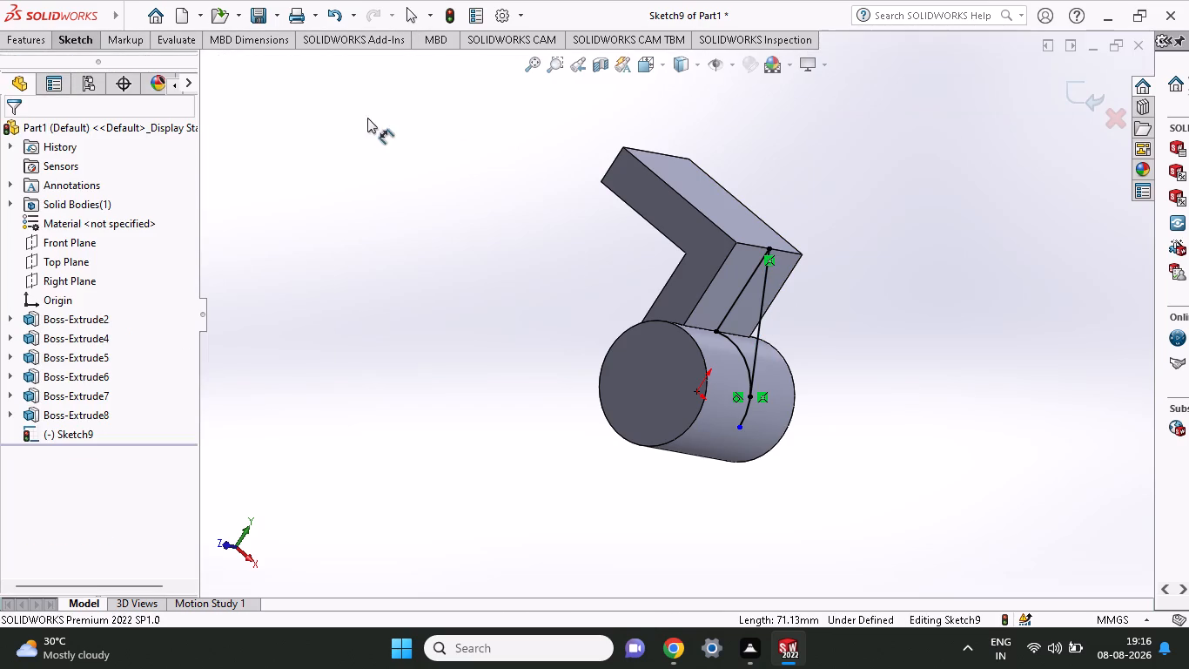
pyautogui.press('Escape')
pyautogui.press('Escape')
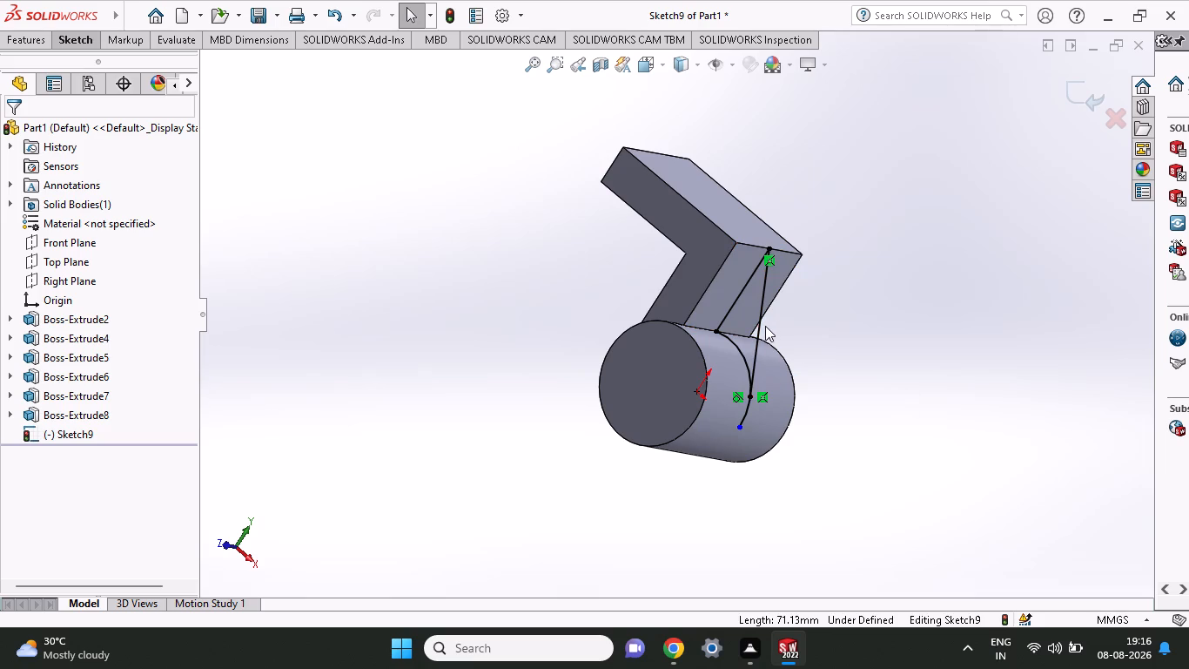
pyautogui.click(759, 333)
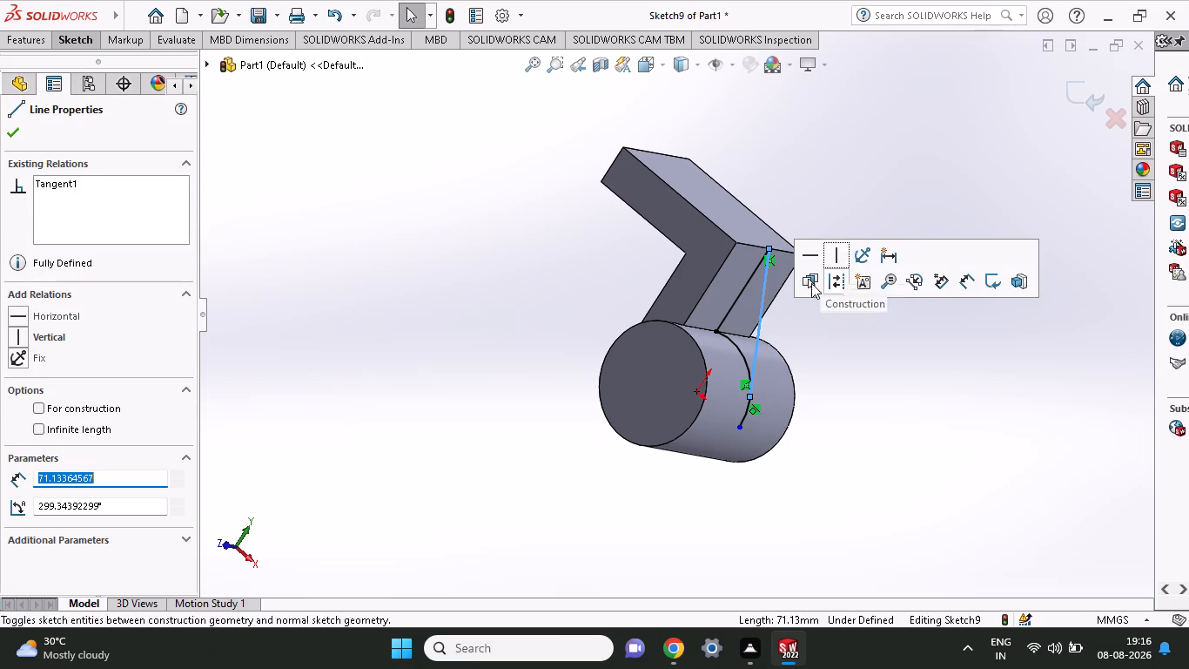
pyautogui.click(15, 141)
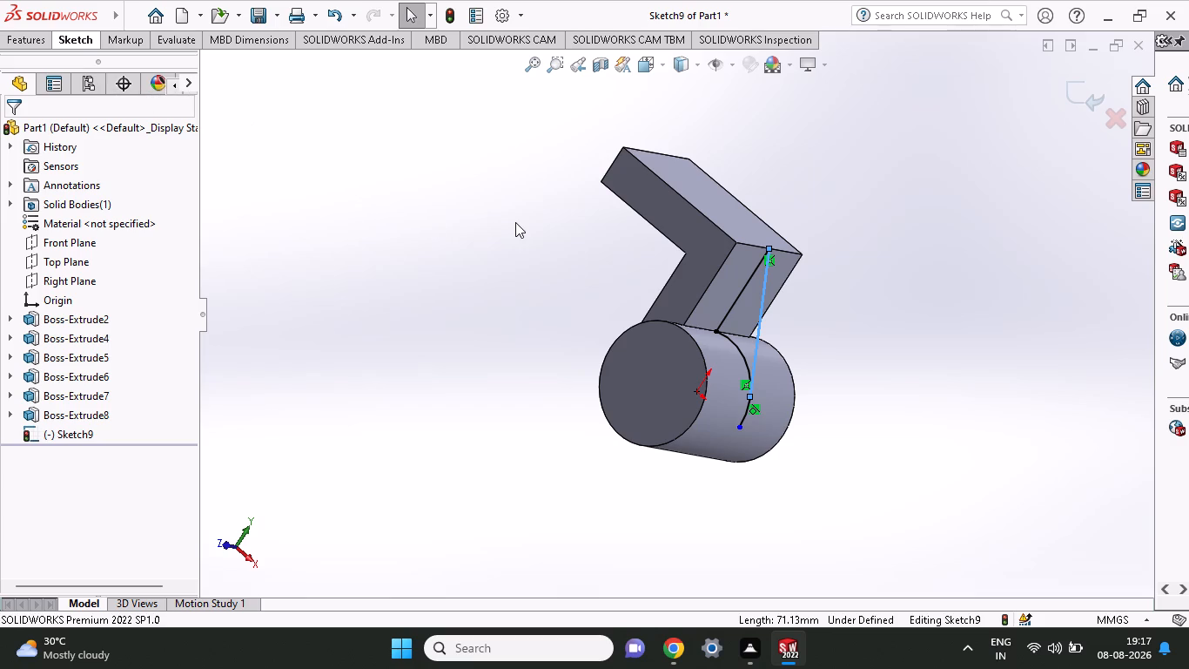
pyautogui.press('Escape')
pyautogui.press('Escape')
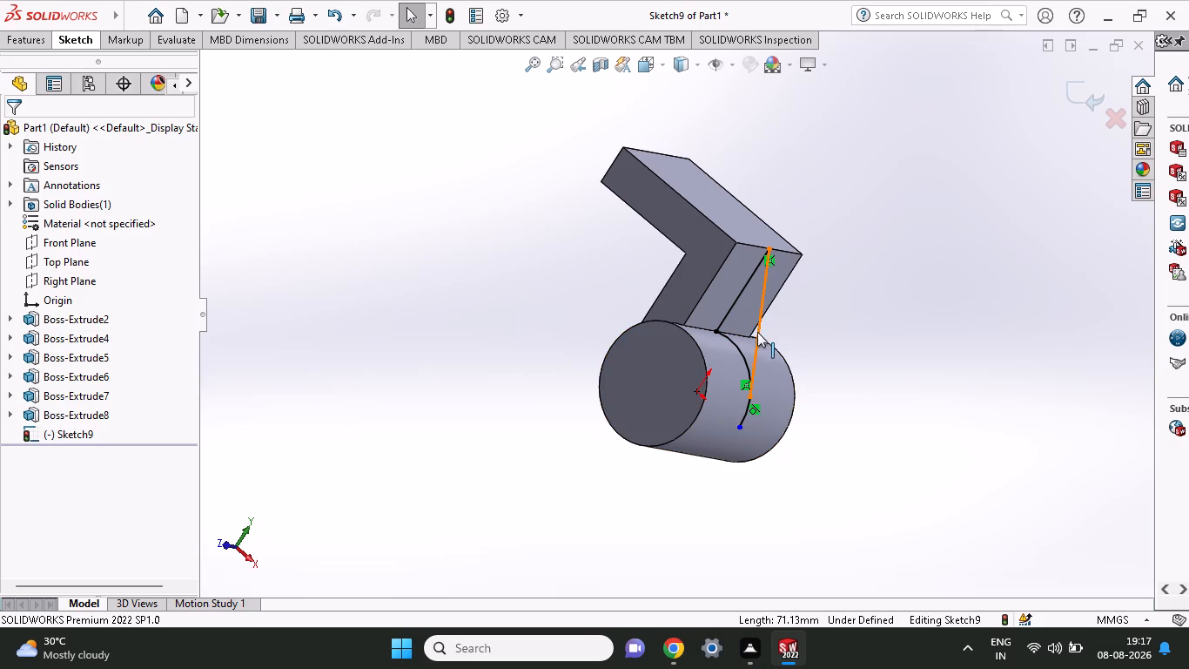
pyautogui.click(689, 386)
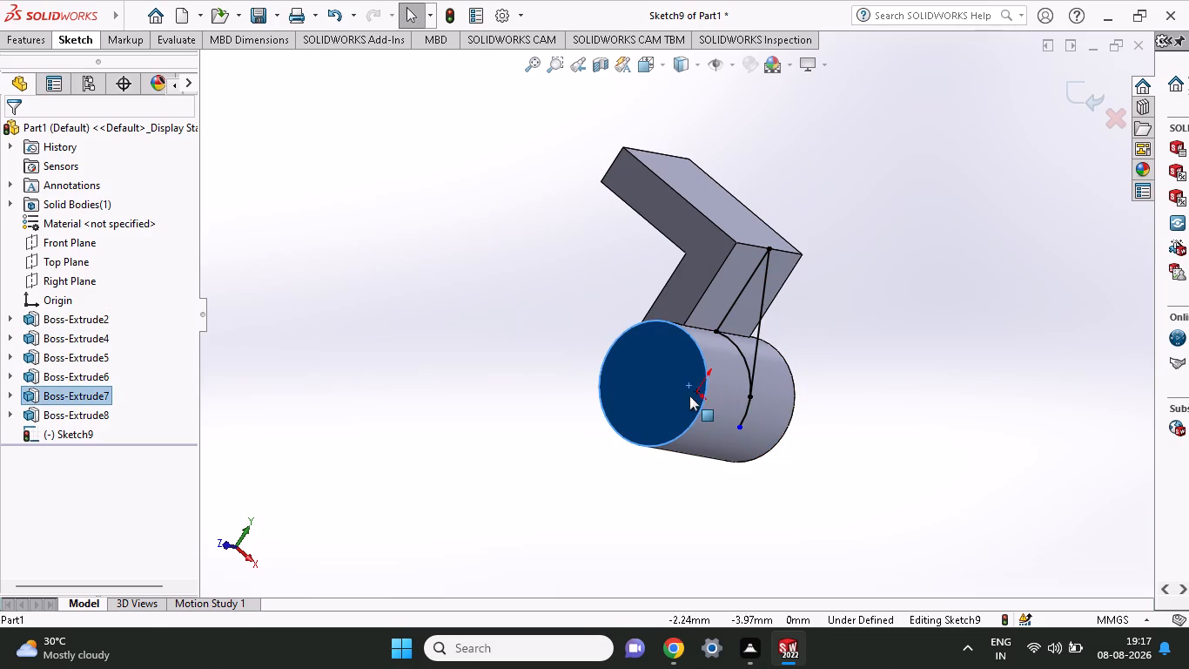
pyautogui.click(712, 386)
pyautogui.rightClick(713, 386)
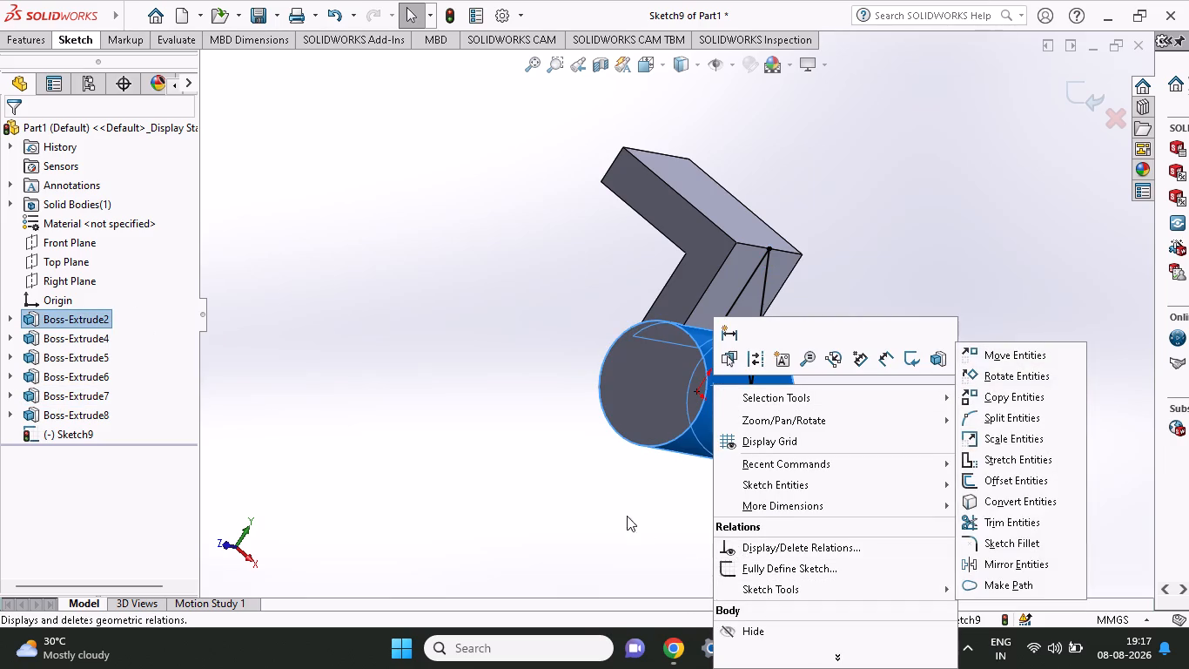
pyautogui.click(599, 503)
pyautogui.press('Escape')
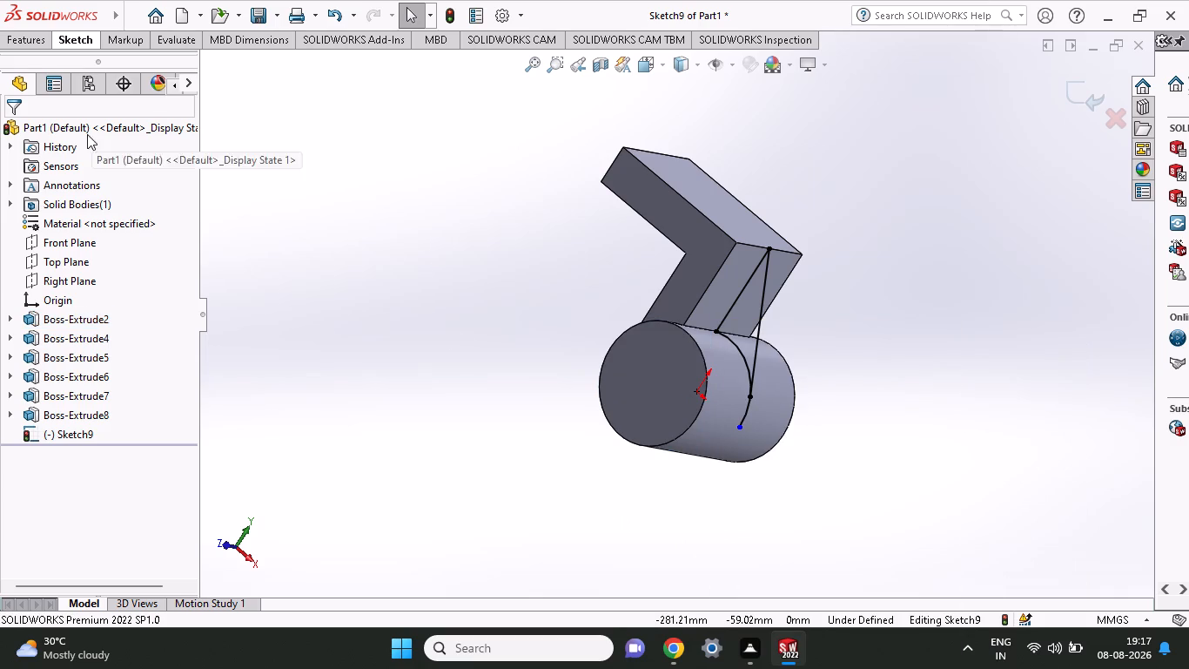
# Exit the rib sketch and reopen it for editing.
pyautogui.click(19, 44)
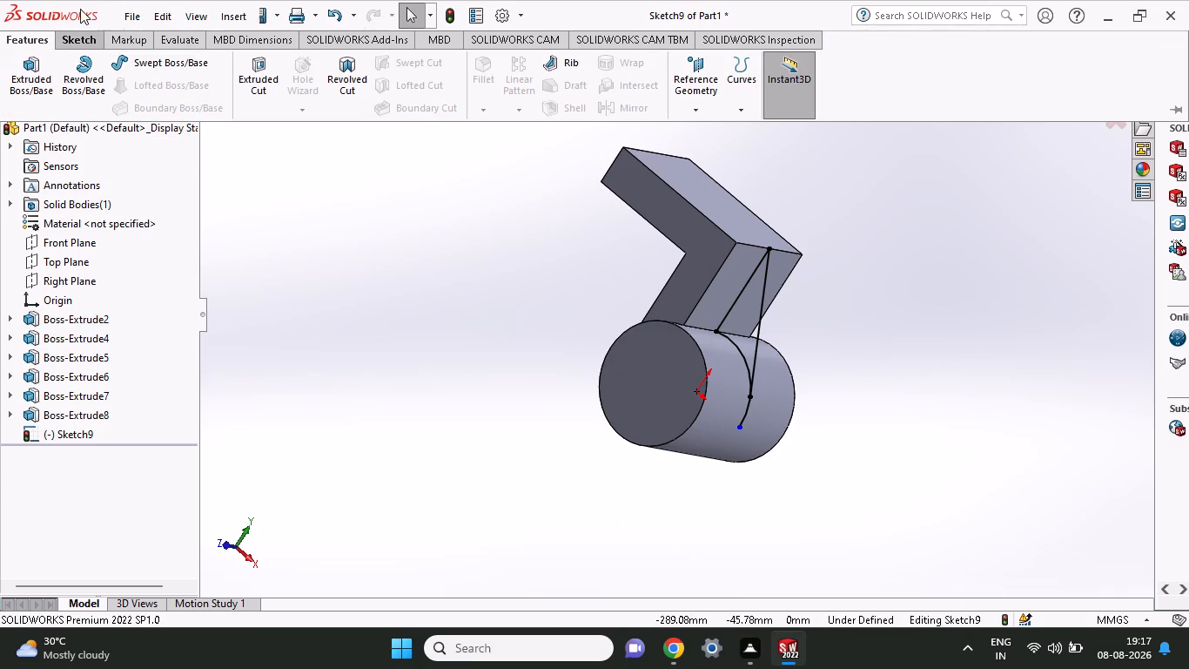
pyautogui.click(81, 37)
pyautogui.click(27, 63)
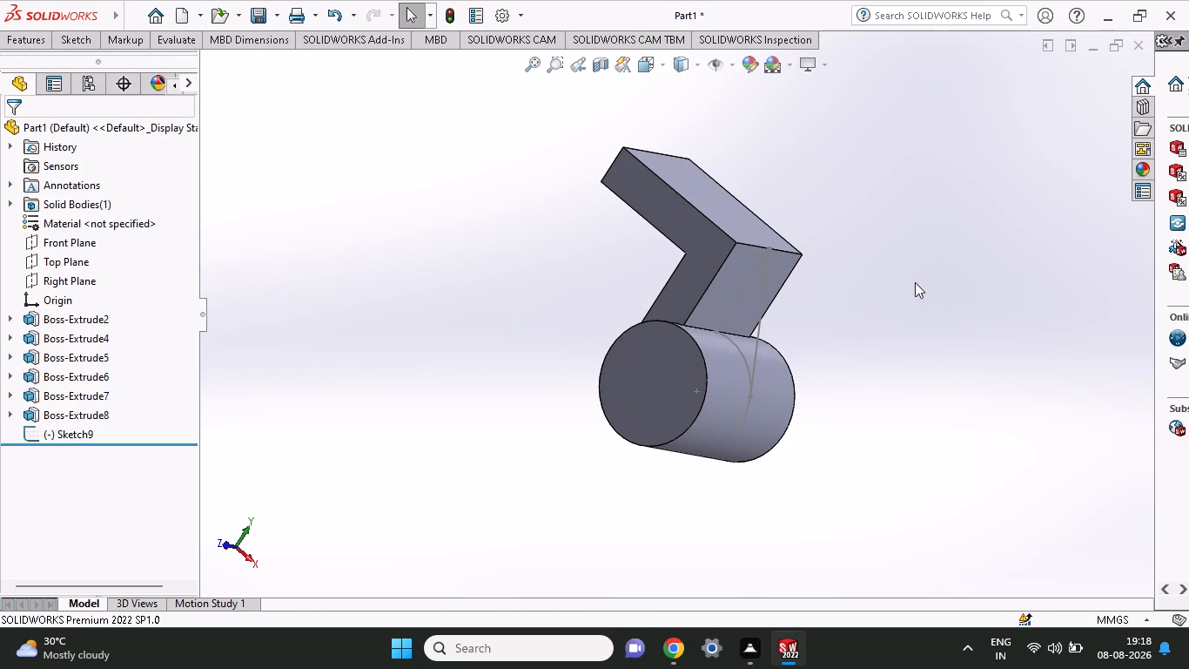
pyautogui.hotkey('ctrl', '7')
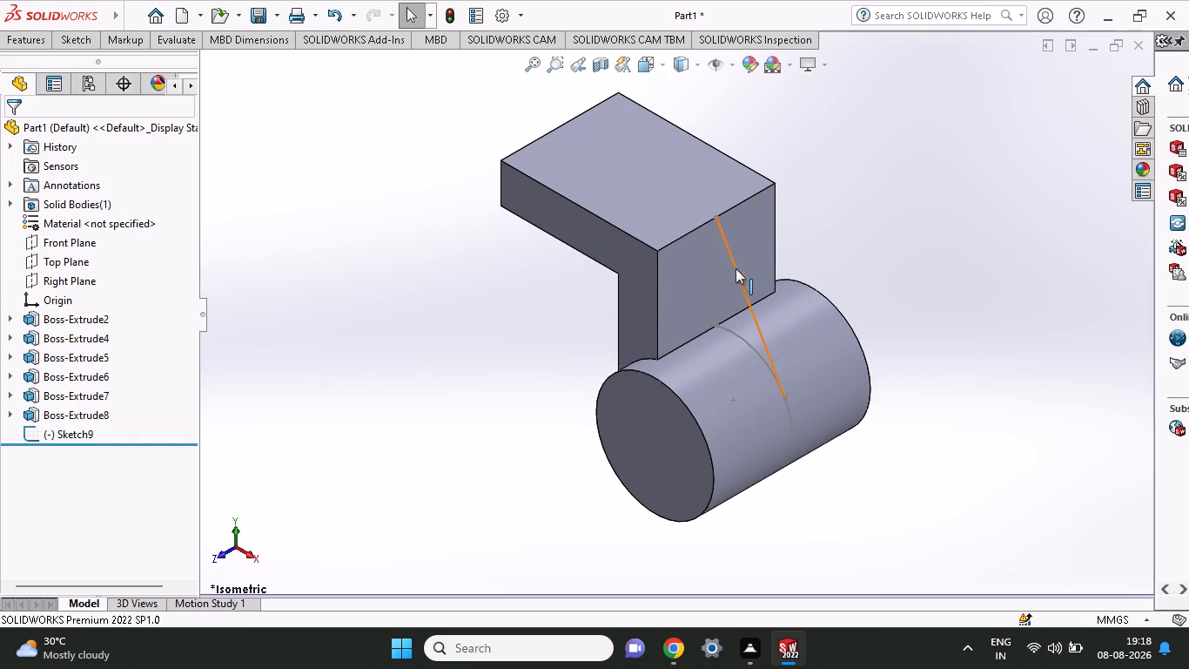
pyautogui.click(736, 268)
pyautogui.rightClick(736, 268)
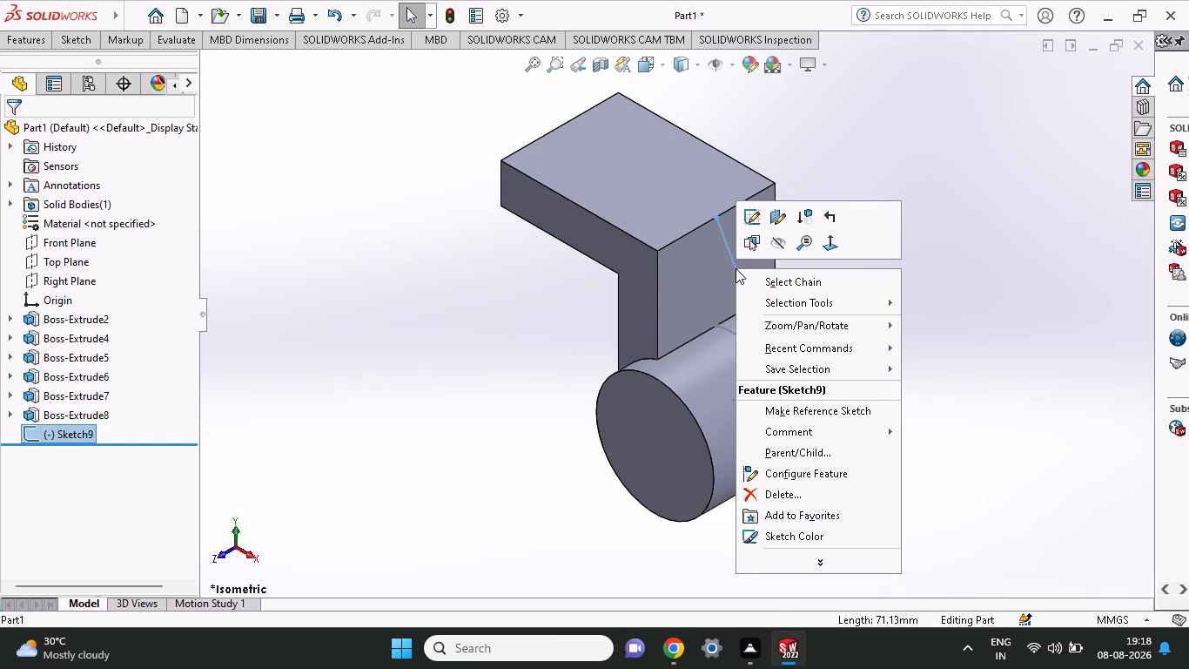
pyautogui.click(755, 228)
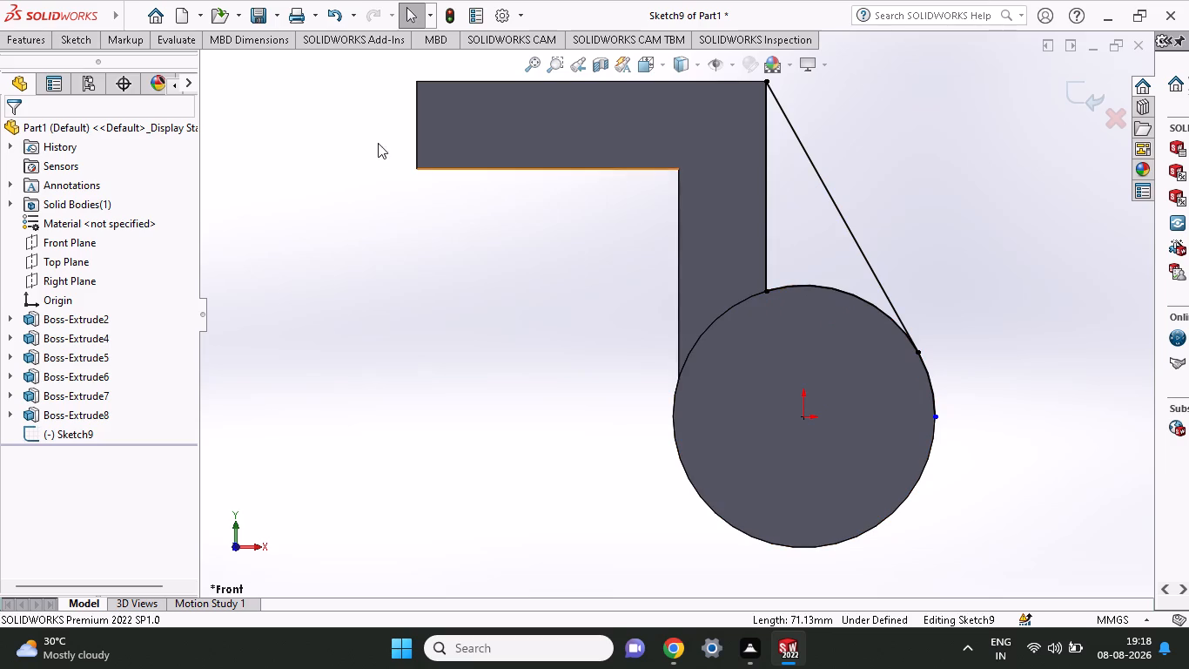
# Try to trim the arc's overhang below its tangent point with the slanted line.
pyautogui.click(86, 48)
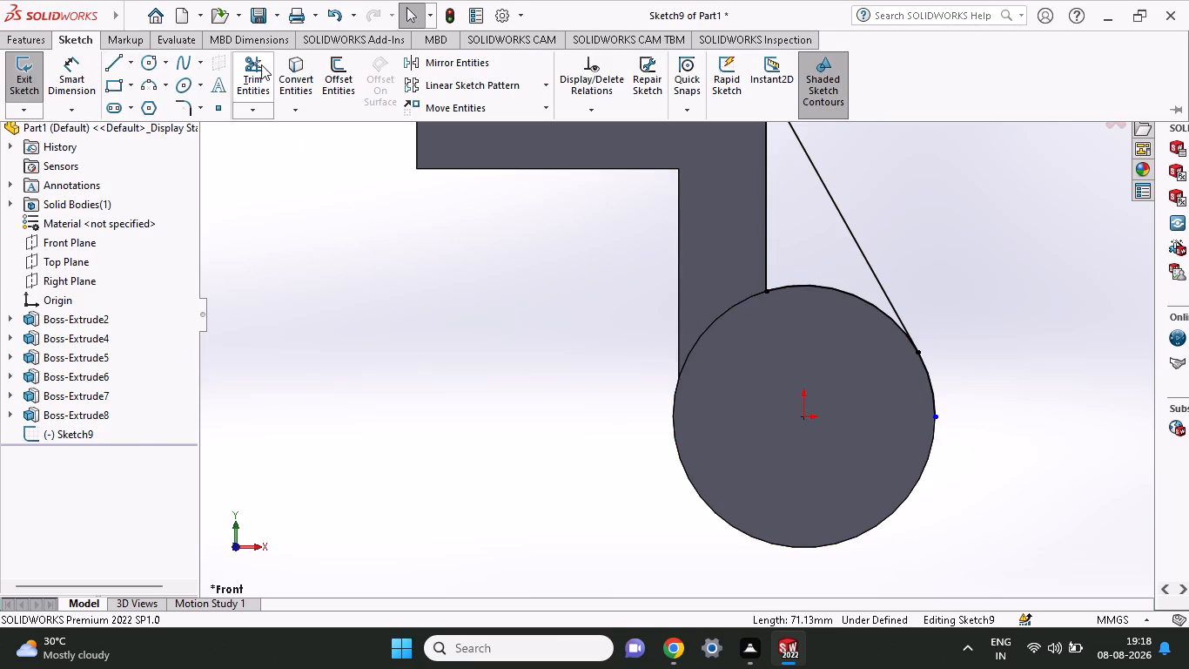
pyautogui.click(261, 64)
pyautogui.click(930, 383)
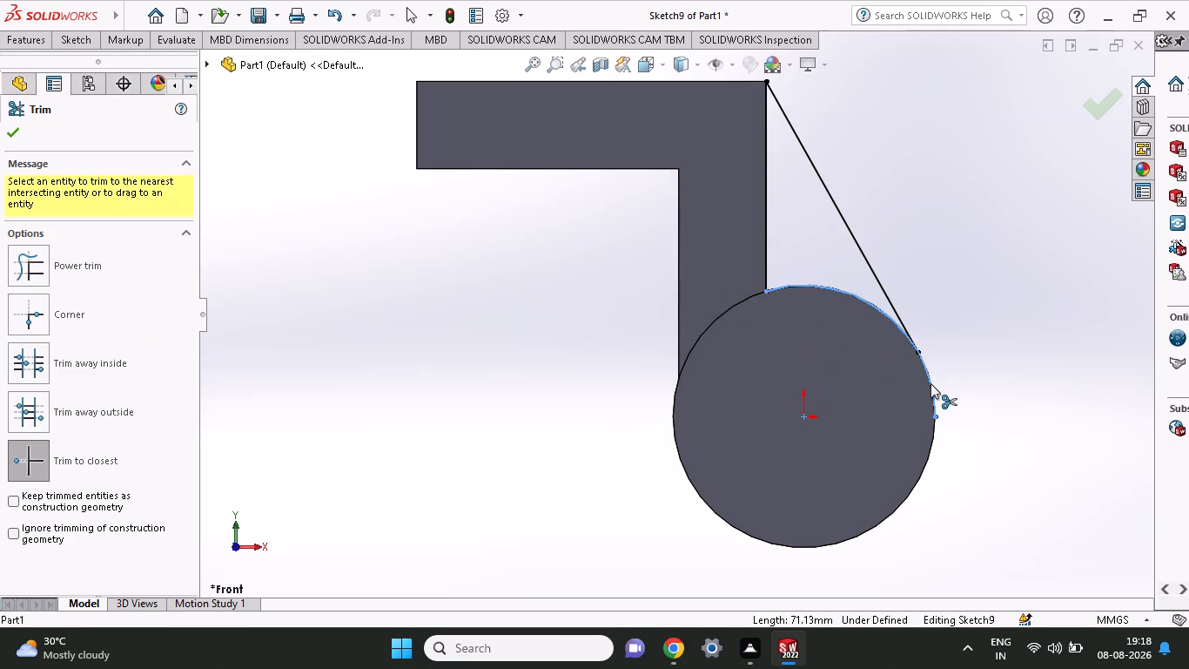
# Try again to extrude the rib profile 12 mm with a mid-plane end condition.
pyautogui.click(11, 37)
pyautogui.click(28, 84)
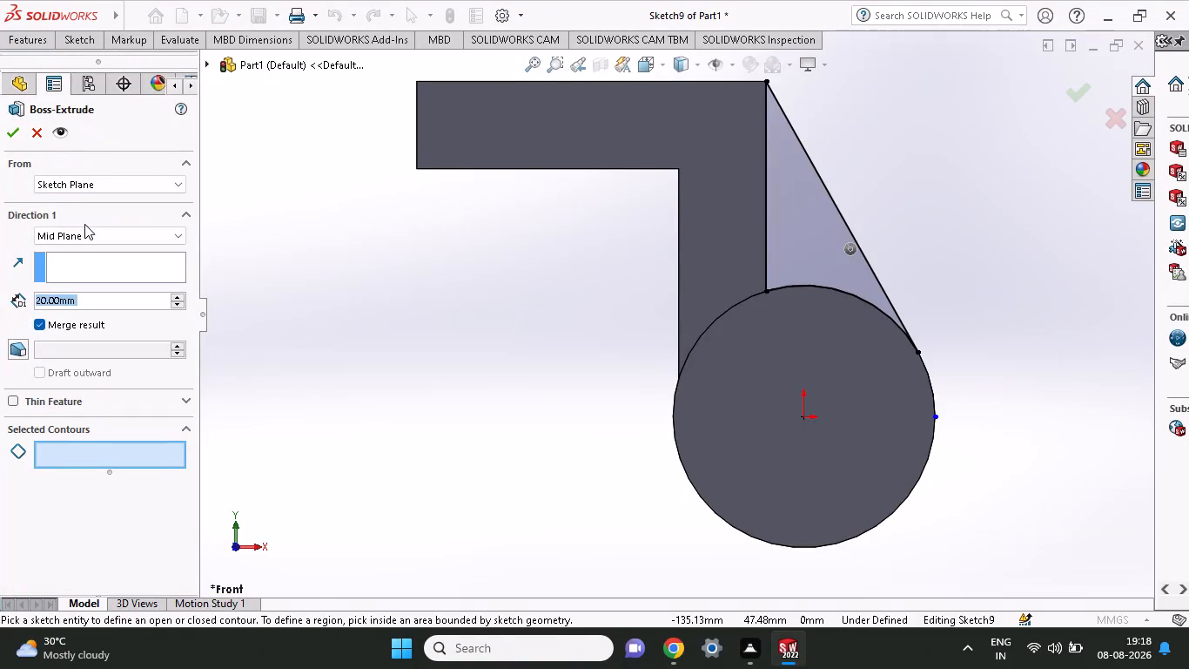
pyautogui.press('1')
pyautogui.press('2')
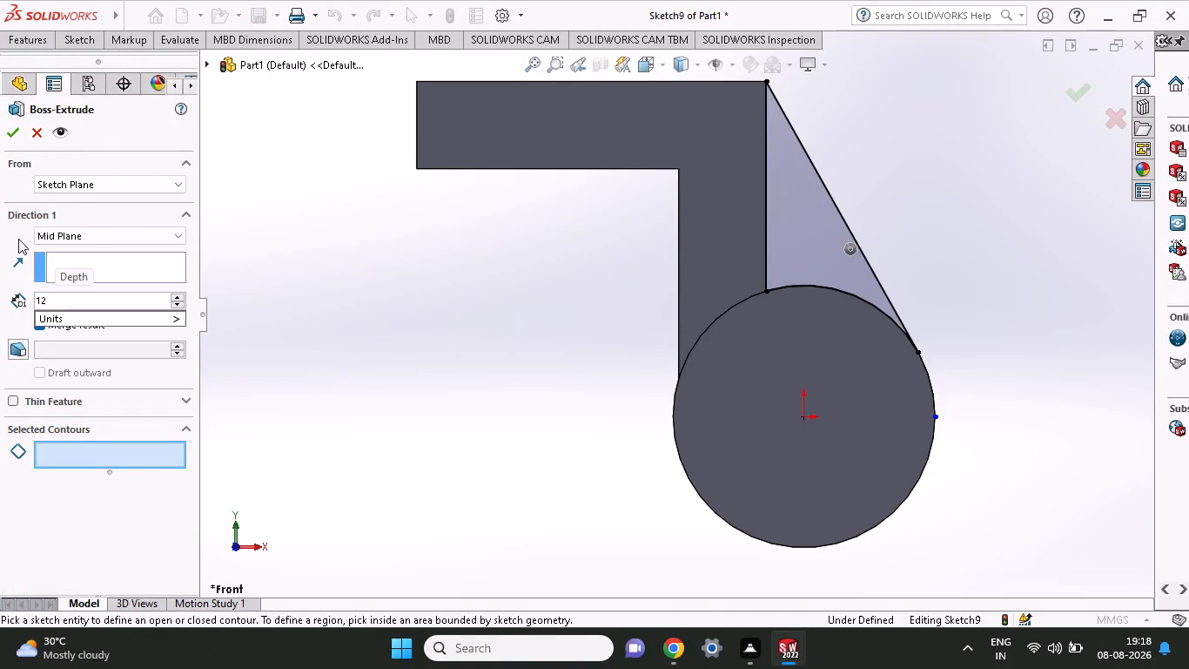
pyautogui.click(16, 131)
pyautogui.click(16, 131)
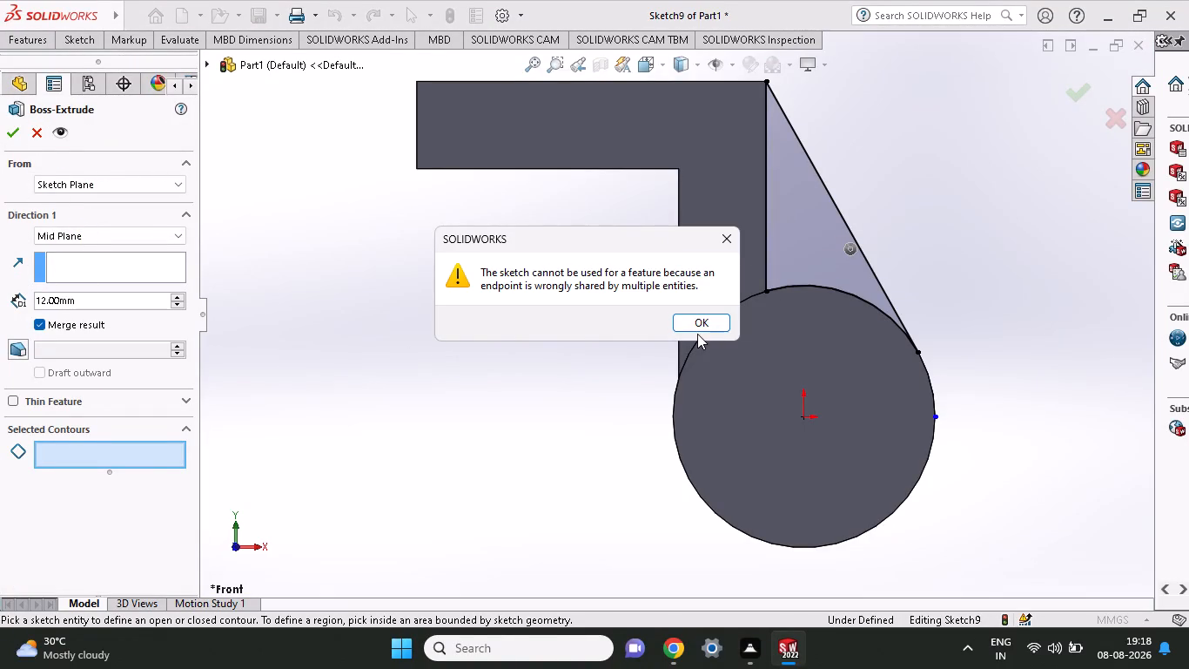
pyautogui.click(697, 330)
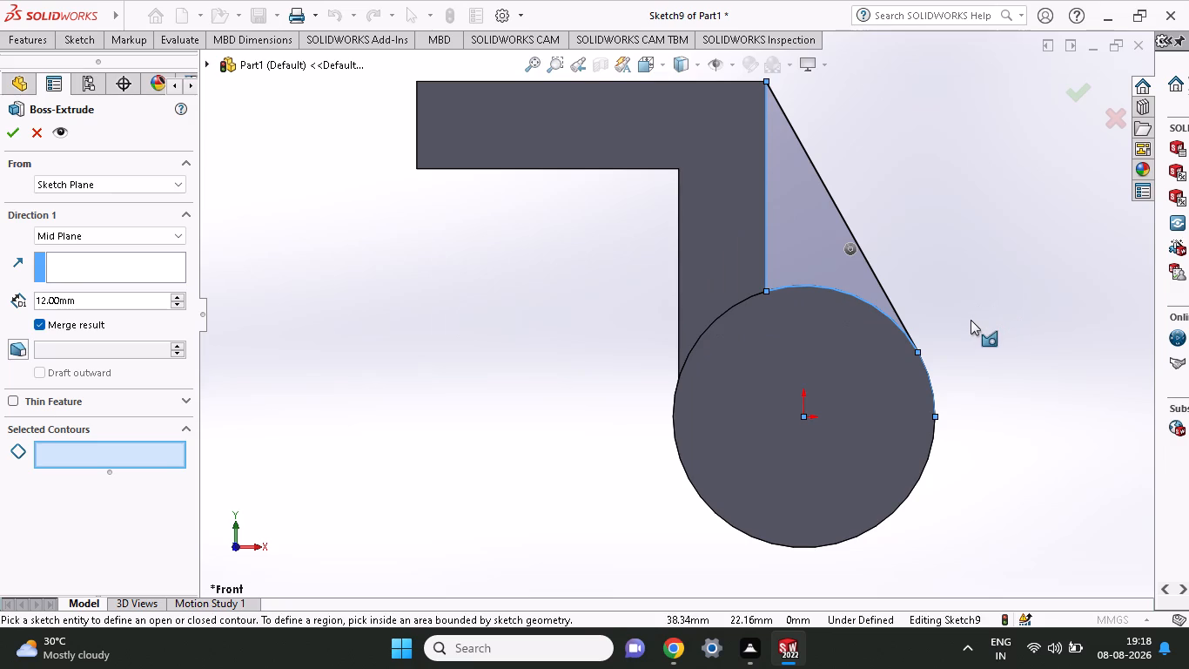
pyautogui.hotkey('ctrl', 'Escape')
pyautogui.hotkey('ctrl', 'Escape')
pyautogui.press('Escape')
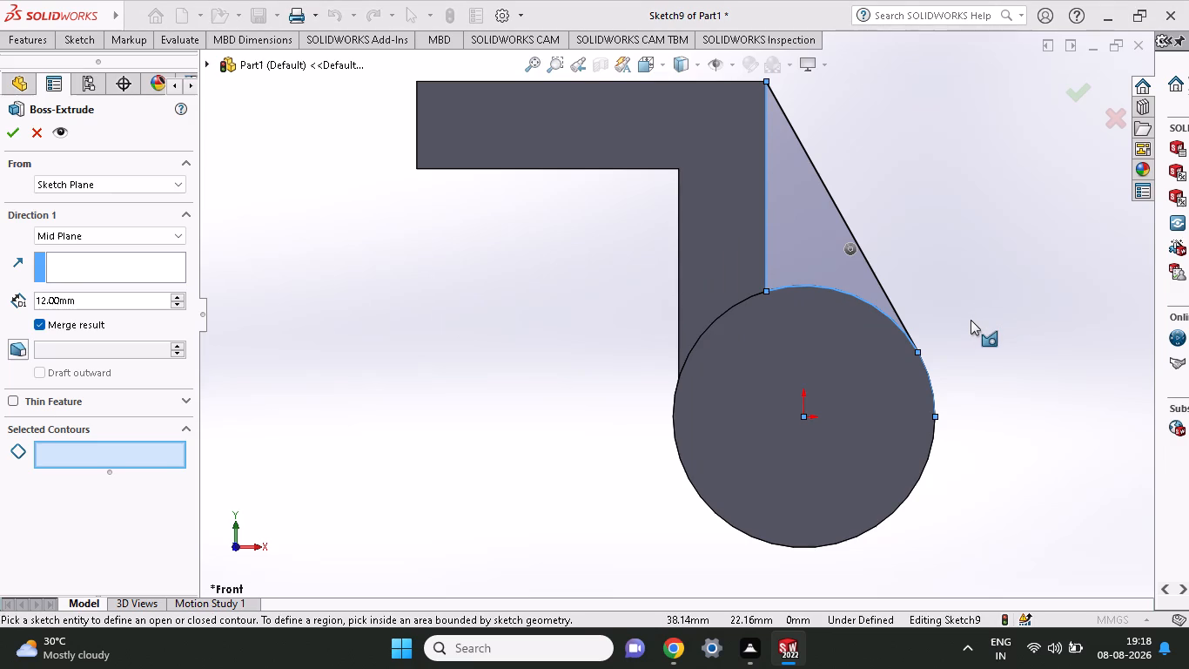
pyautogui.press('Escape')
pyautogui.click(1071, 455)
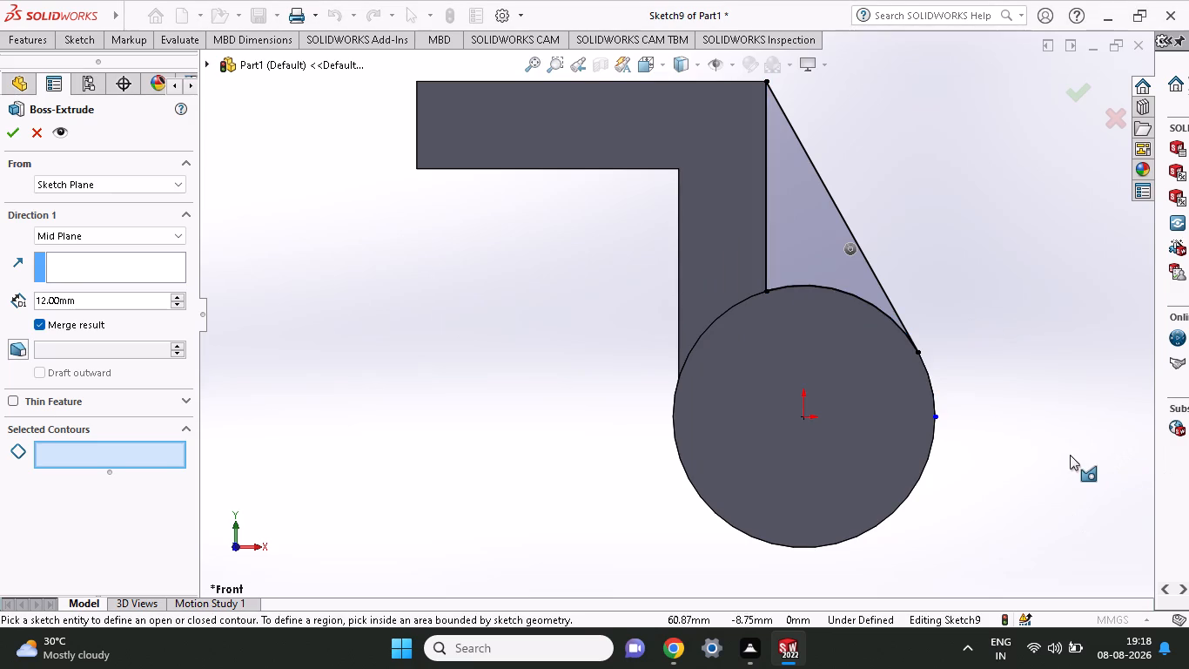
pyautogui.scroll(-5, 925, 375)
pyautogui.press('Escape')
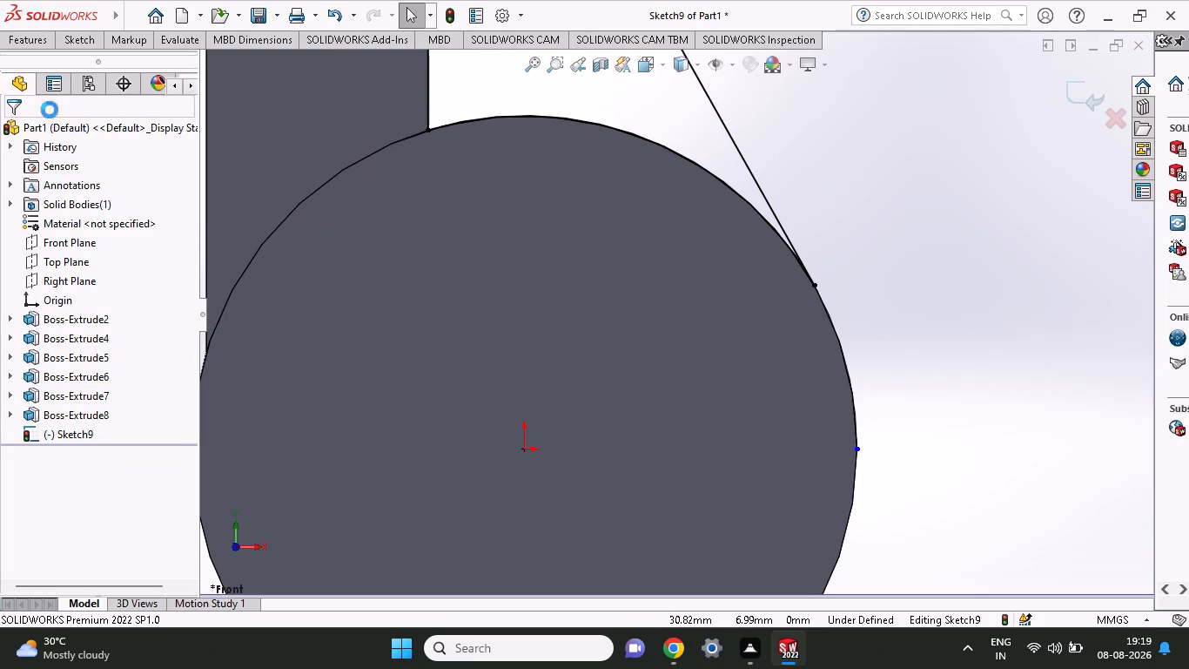
# Trim the arc's overhang beyond the tangent point so the arc ends at the slanted line's lower end.
pyautogui.click(87, 46)
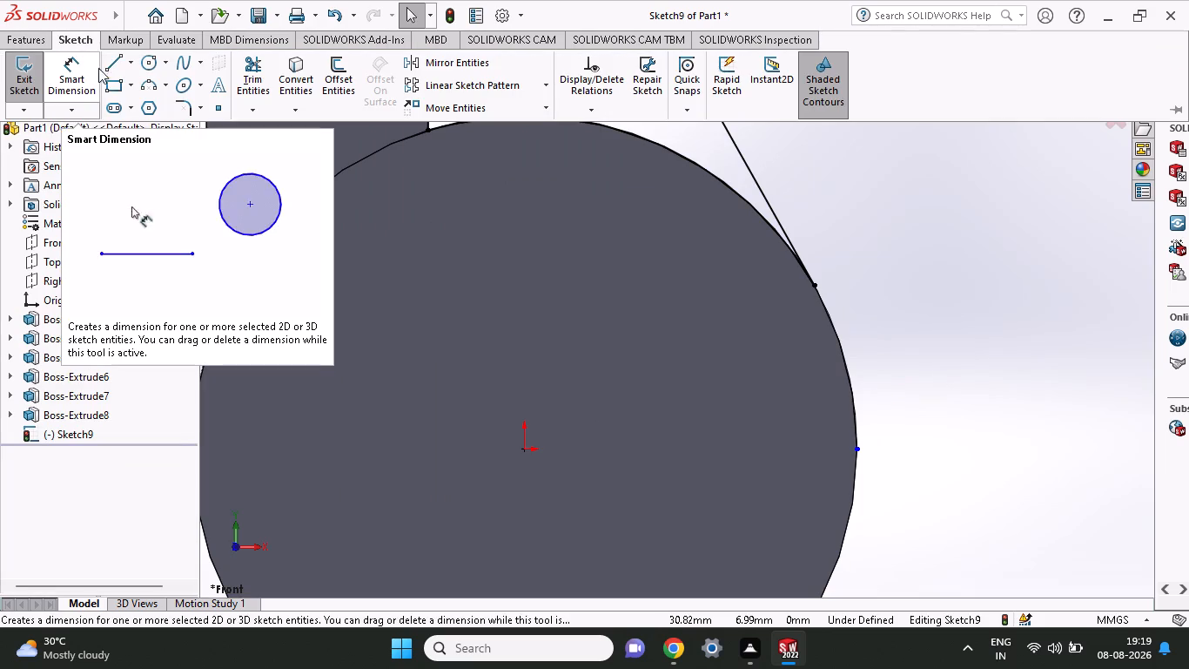
pyautogui.click(261, 68)
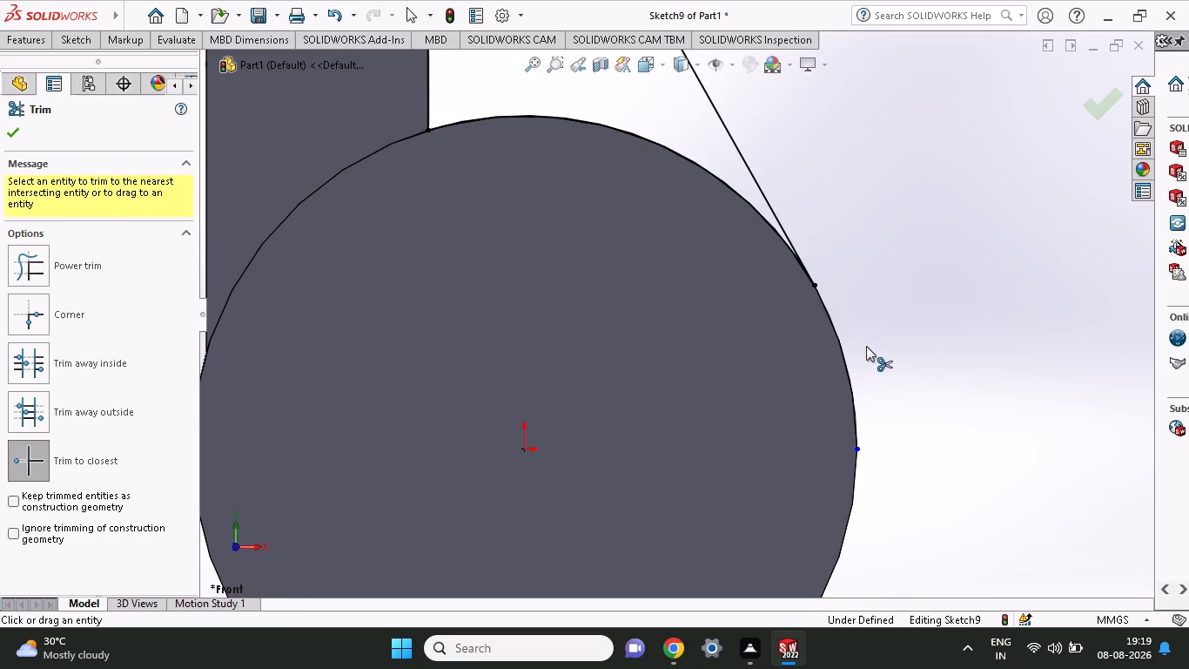
pyautogui.click(842, 355)
pyautogui.scroll(2, 896, 258)
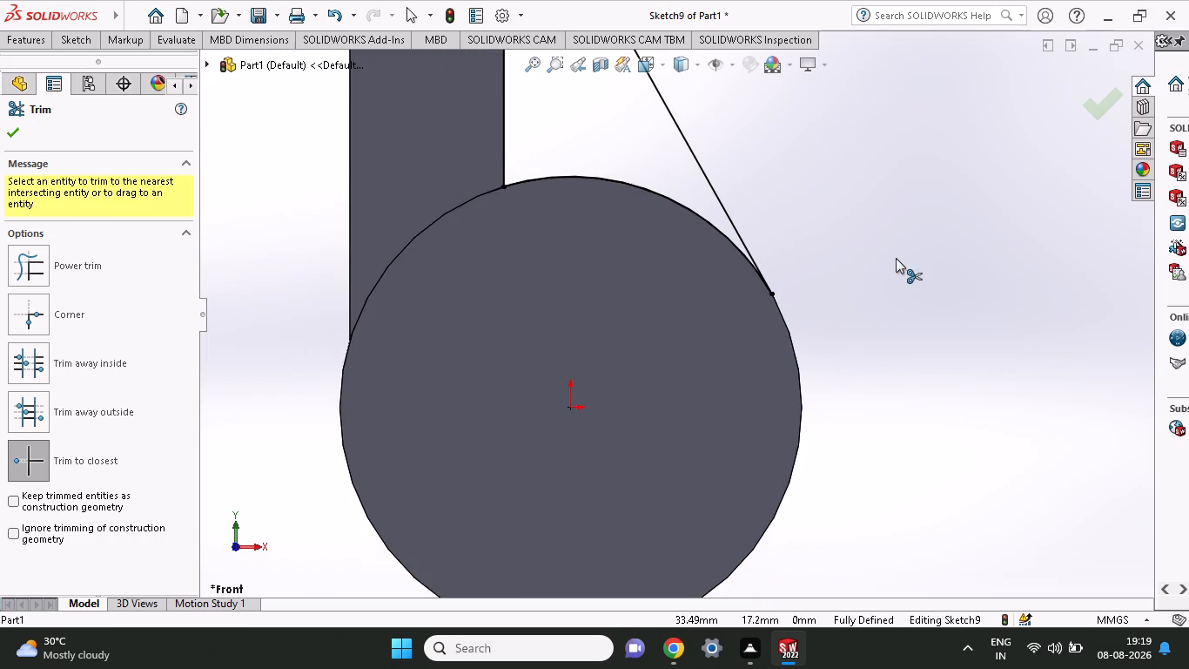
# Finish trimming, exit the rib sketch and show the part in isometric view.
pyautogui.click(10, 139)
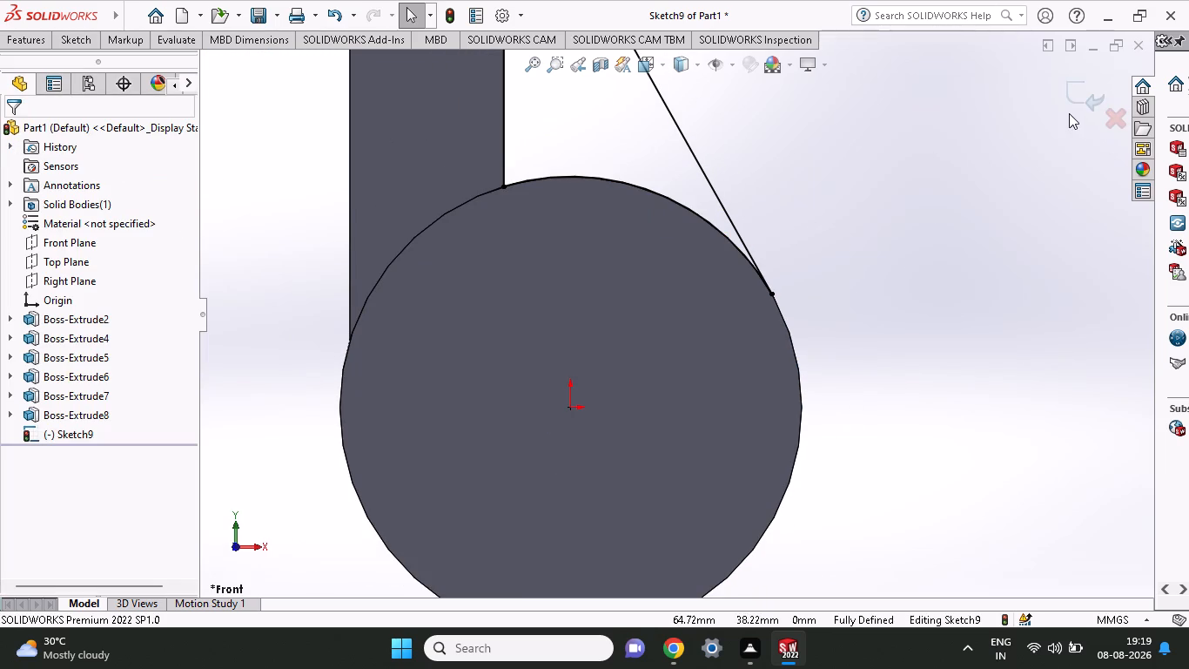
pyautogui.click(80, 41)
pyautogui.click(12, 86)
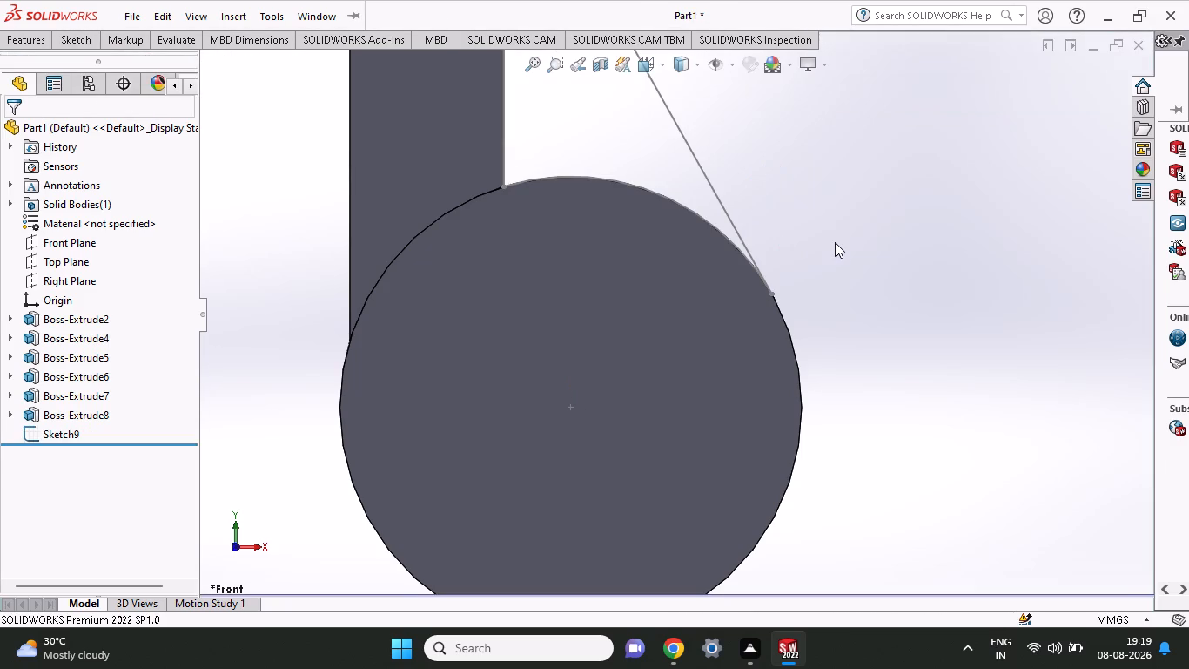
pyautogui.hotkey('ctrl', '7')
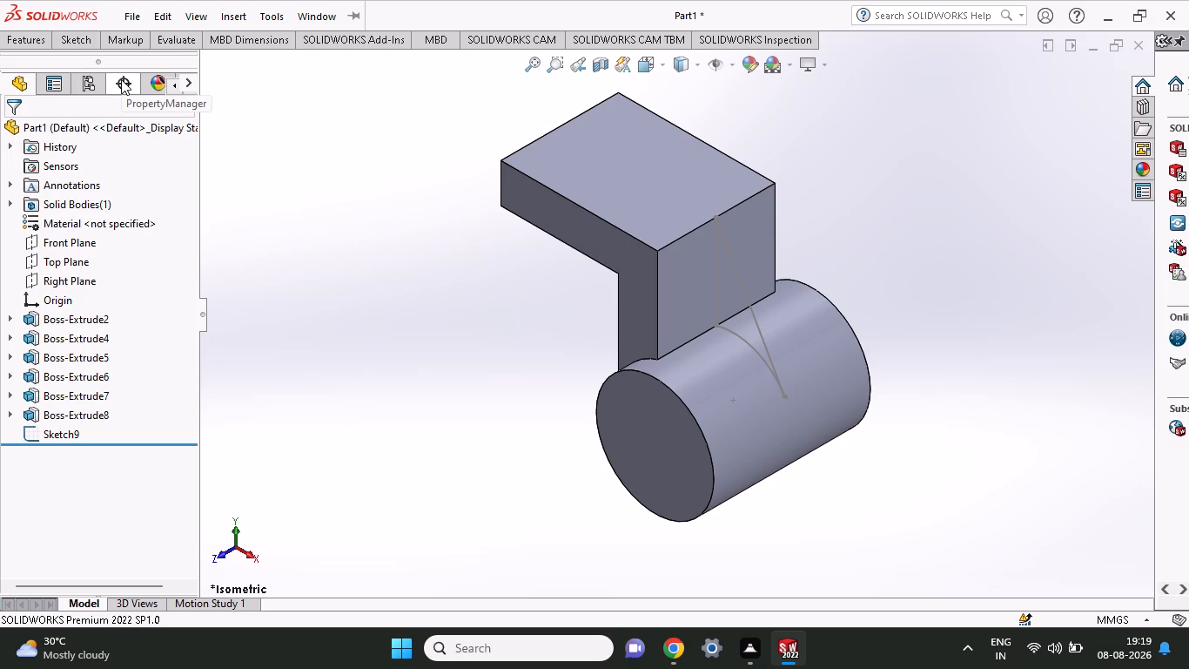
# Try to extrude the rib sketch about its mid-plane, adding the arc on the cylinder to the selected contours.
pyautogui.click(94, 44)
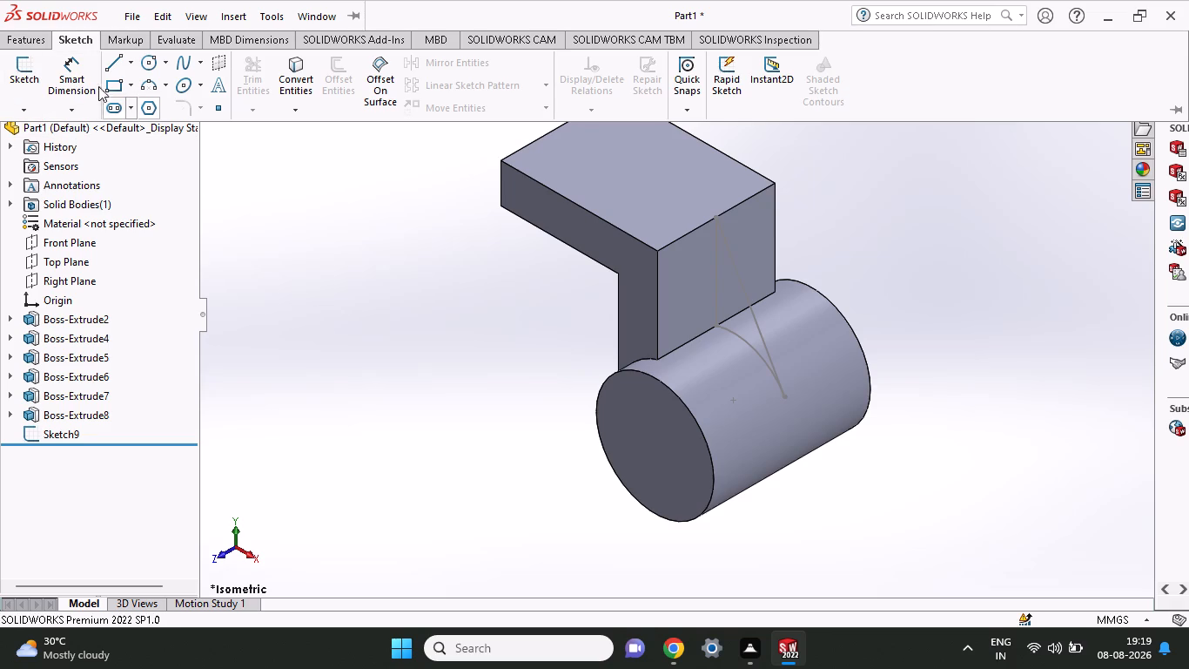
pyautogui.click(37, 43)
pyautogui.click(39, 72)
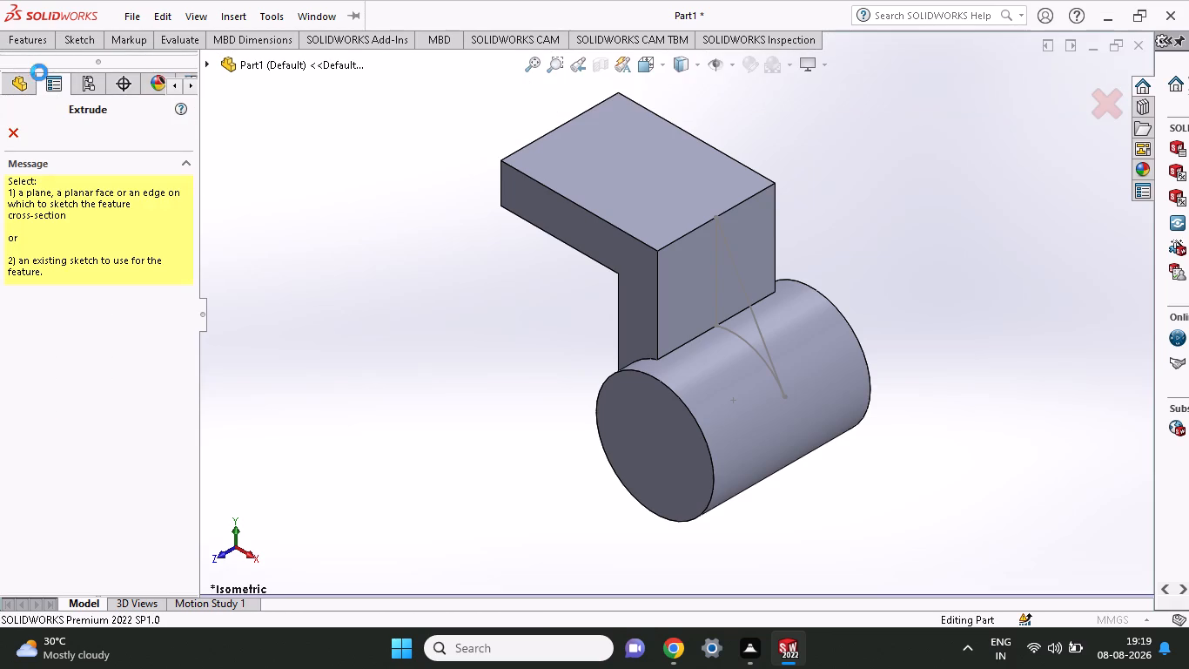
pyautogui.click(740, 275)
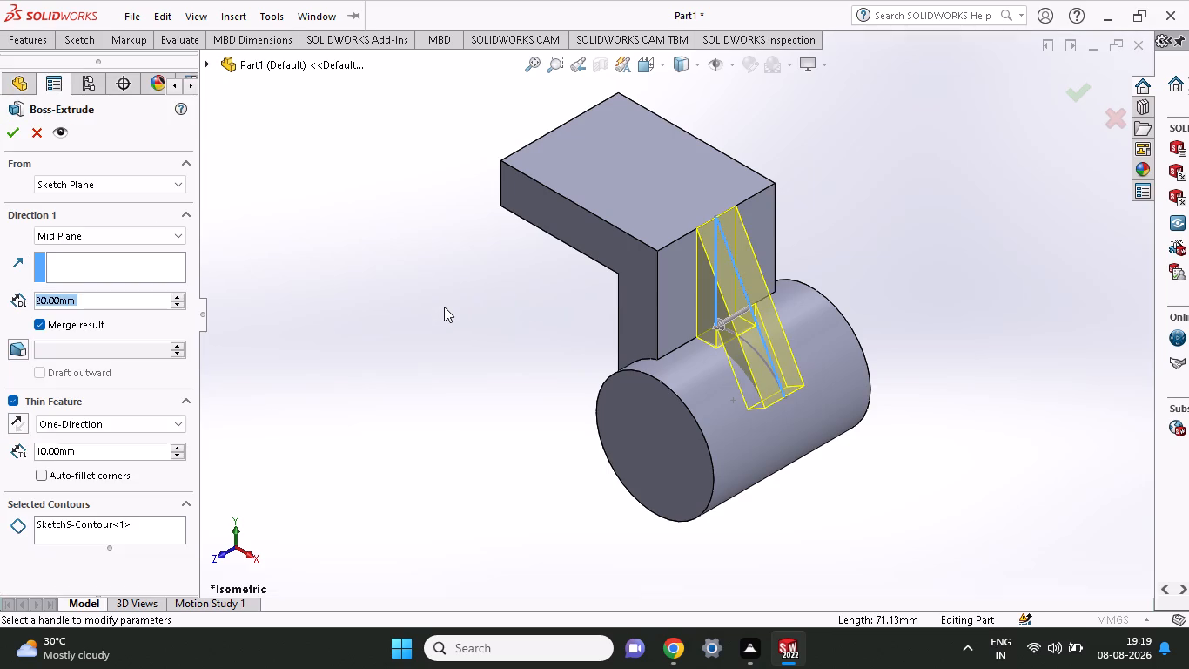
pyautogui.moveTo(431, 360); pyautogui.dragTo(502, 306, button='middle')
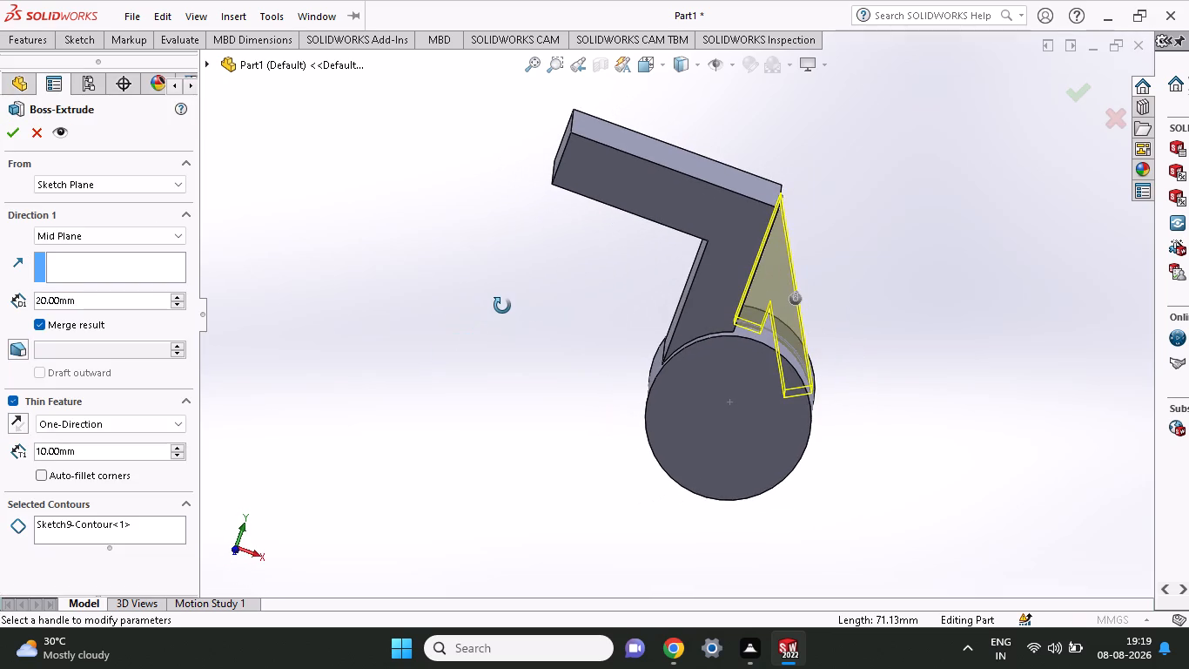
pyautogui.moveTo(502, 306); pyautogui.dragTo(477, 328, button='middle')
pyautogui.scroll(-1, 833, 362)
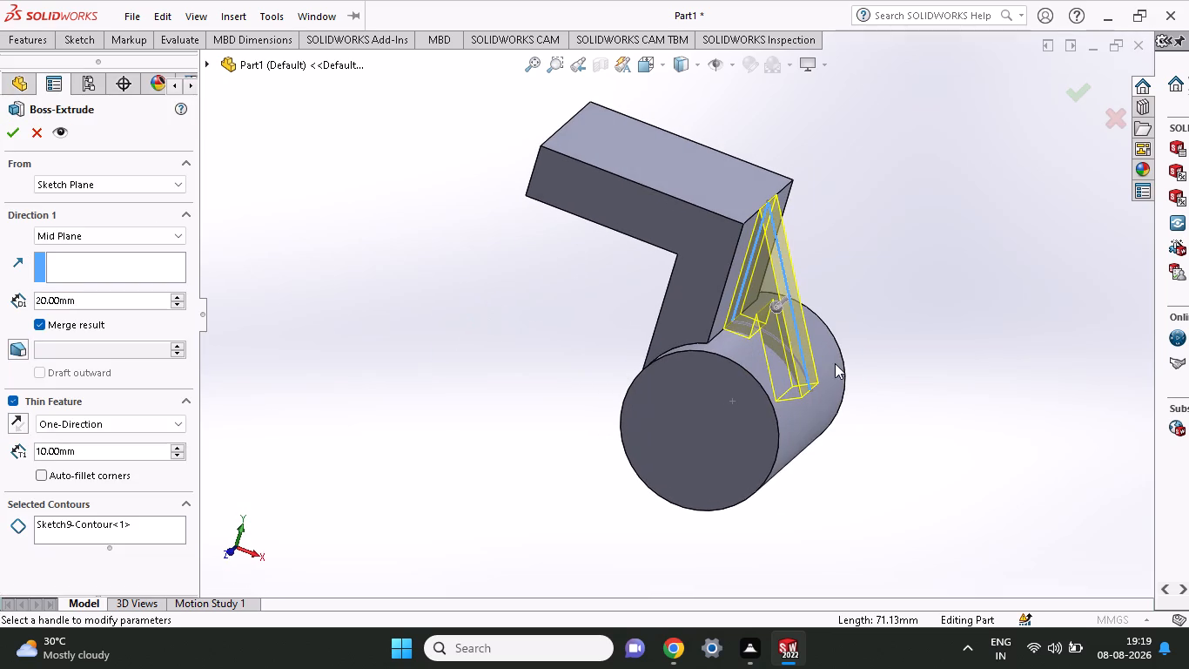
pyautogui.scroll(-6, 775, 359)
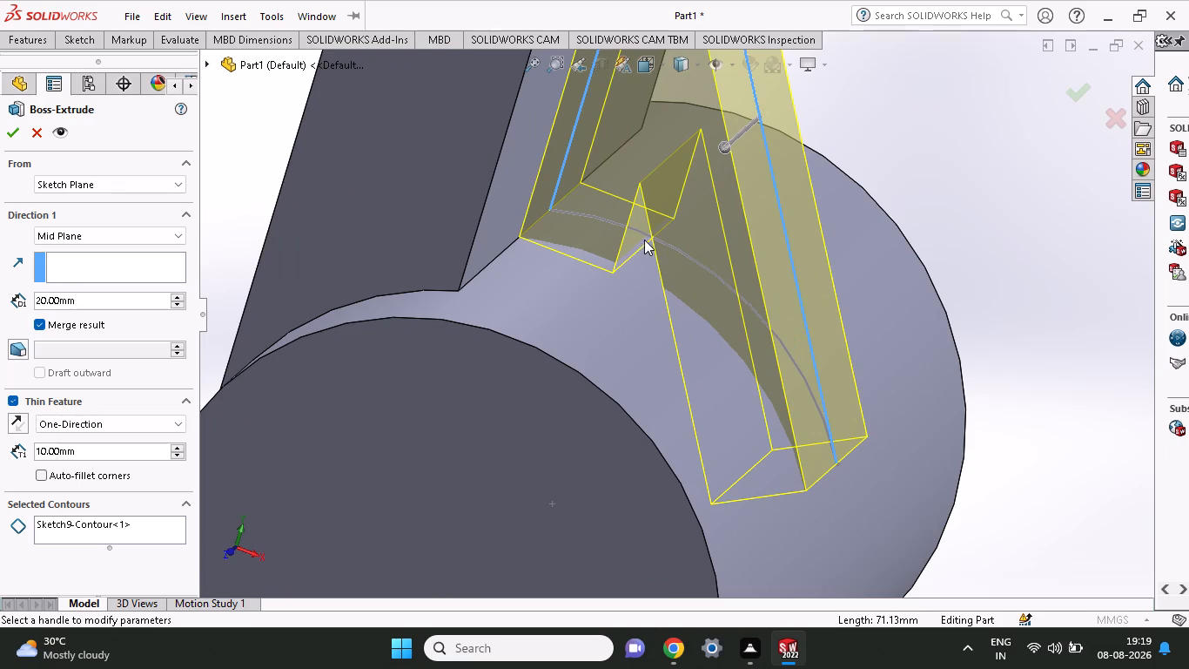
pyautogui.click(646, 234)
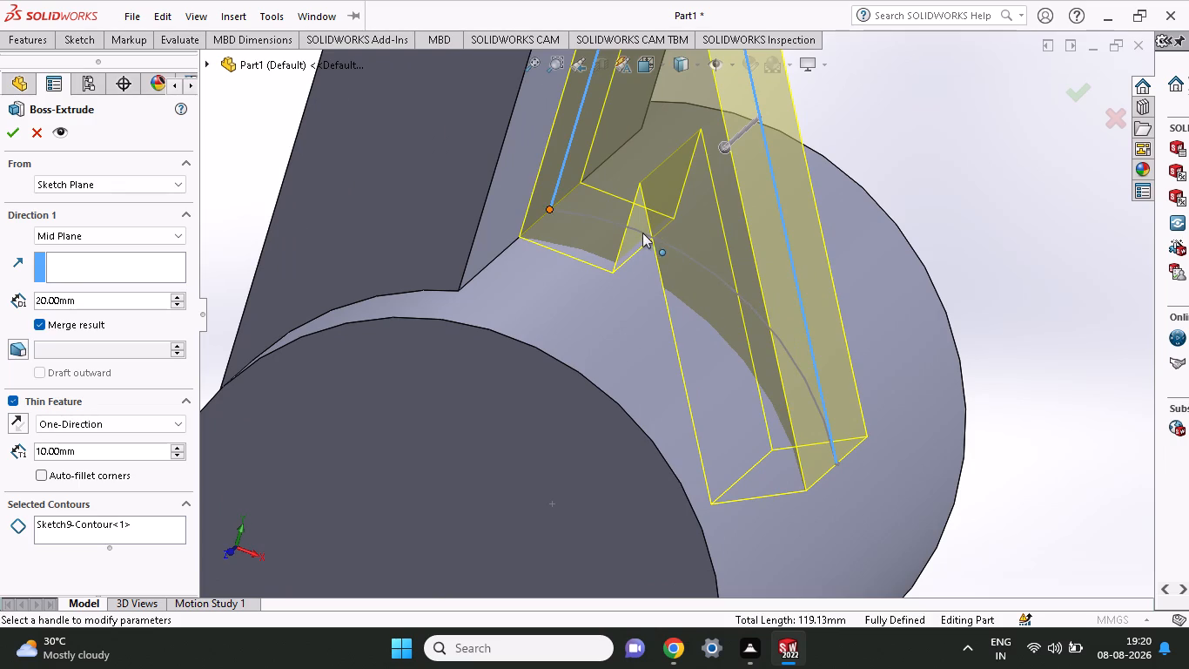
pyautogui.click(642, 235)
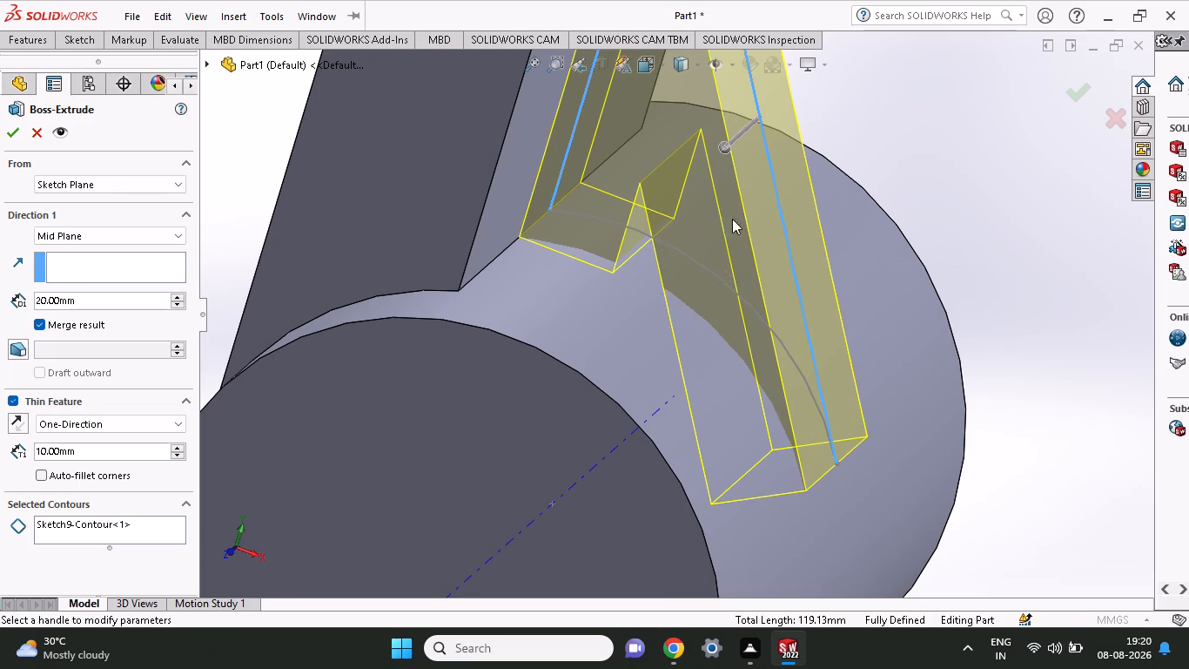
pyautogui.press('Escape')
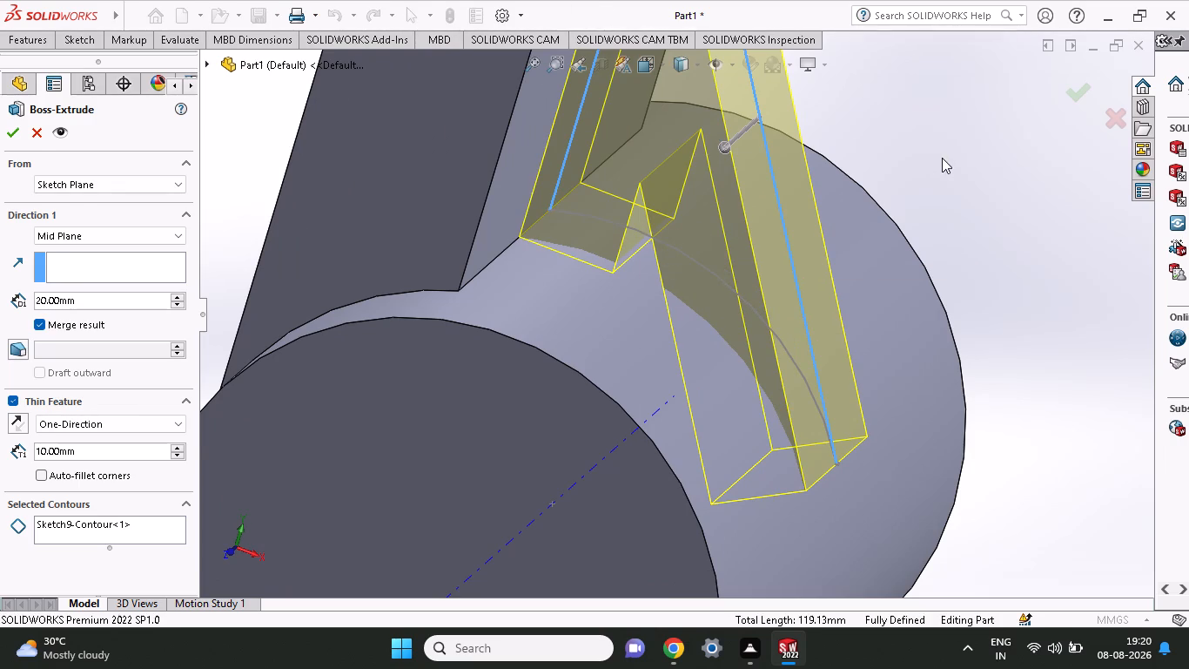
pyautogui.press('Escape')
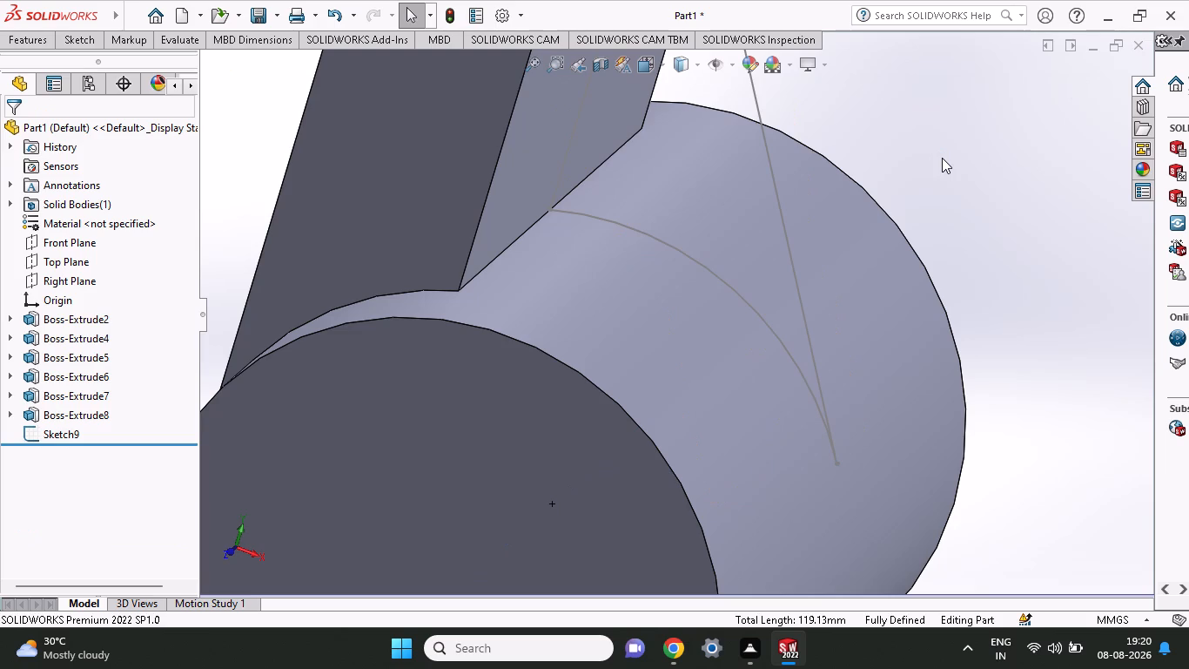
# Undo the rib sketch's edits until the sketch on the Front Plane is empty again.
pyautogui.hotkey('ctrl', 'z')
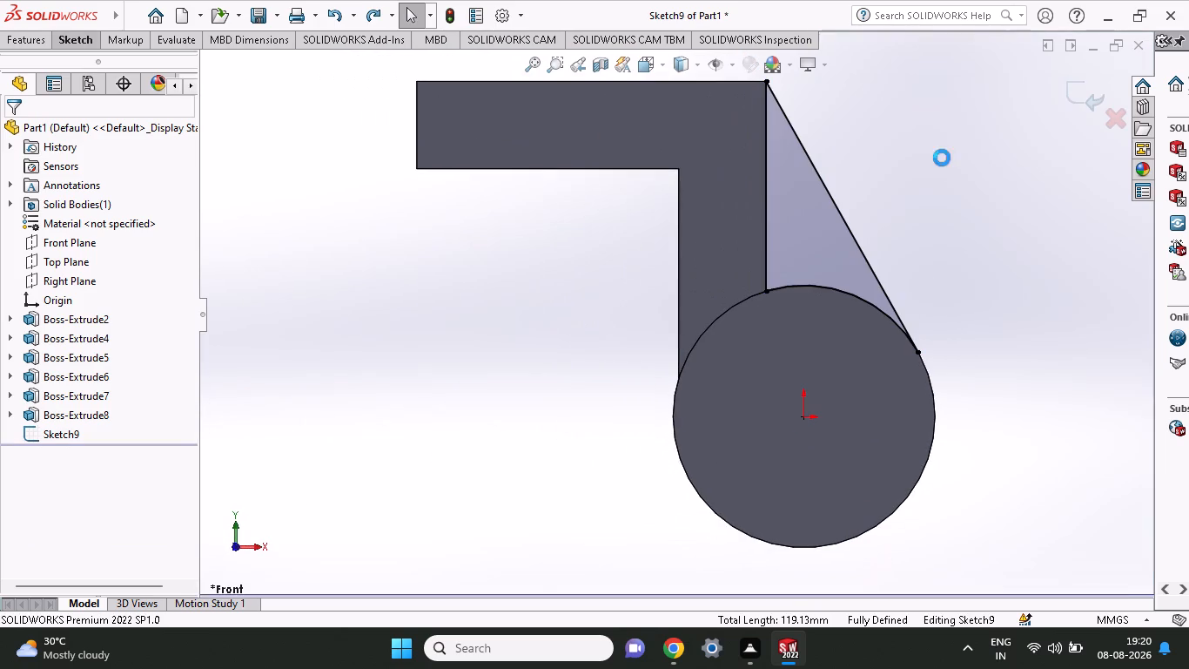
pyautogui.hotkey('ctrl', 'z')
pyautogui.hotkey('ctrl', 'z')
pyautogui.hotkey('ctrl', 'z')
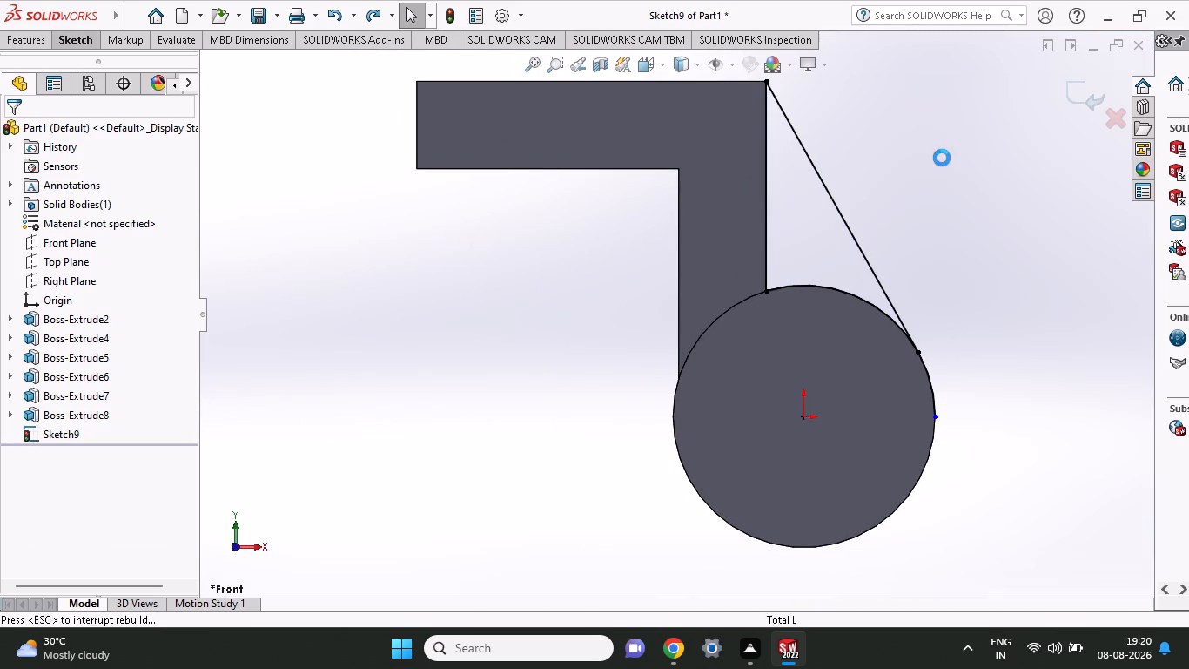
pyautogui.hotkey('ctrl', 'z')
pyautogui.hotkey('ctrl', 'z')
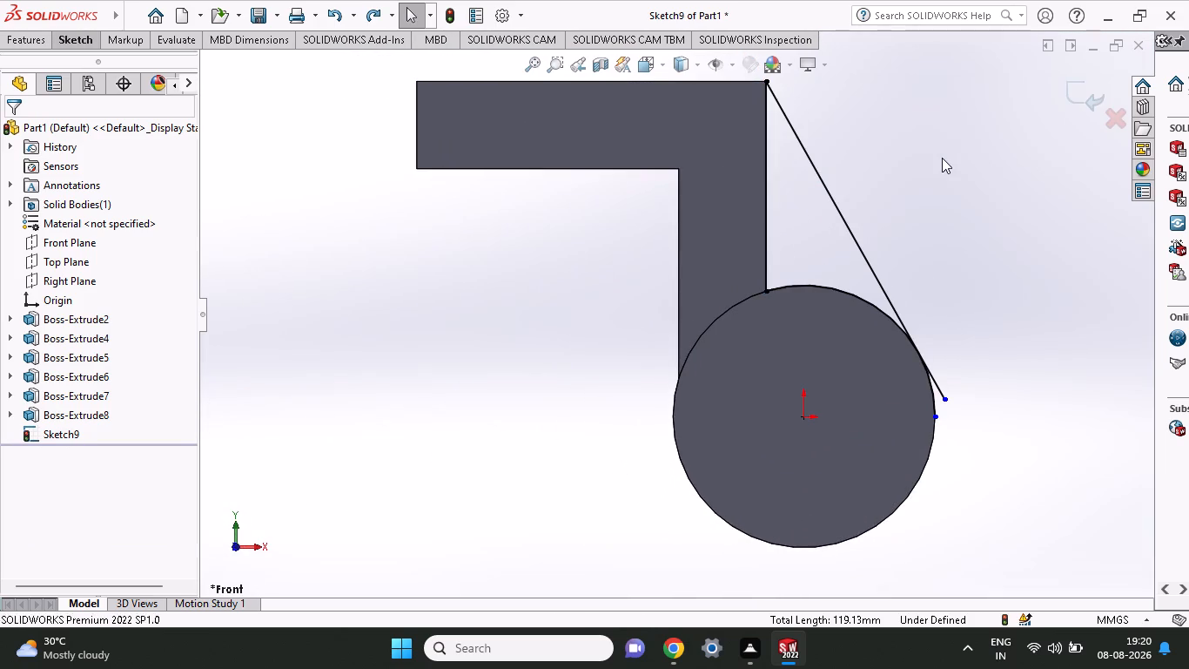
pyautogui.hotkey('ctrl', 'z')
pyautogui.hotkey('ctrl', 'z')
pyautogui.hotkey('ctrl', 'z')
pyautogui.hotkey('ctrl', 'z')
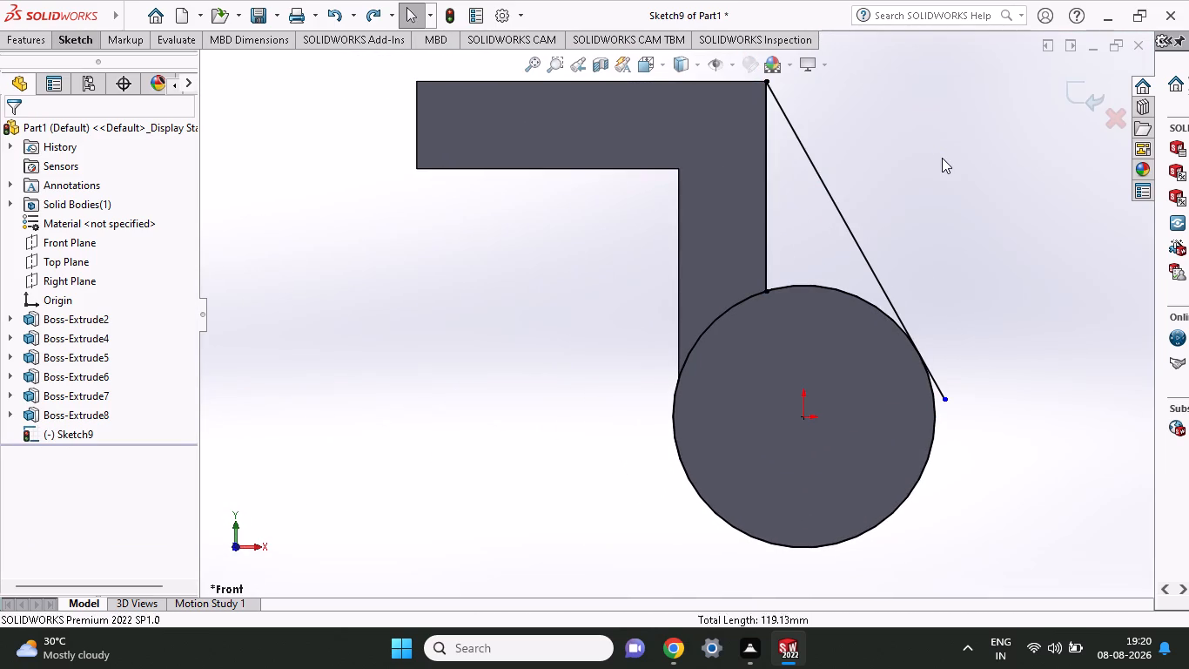
pyautogui.hotkey('ctrl', 'z')
pyautogui.hotkey('ctrl', 'z')
pyautogui.hotkey('ctrl', 'z')
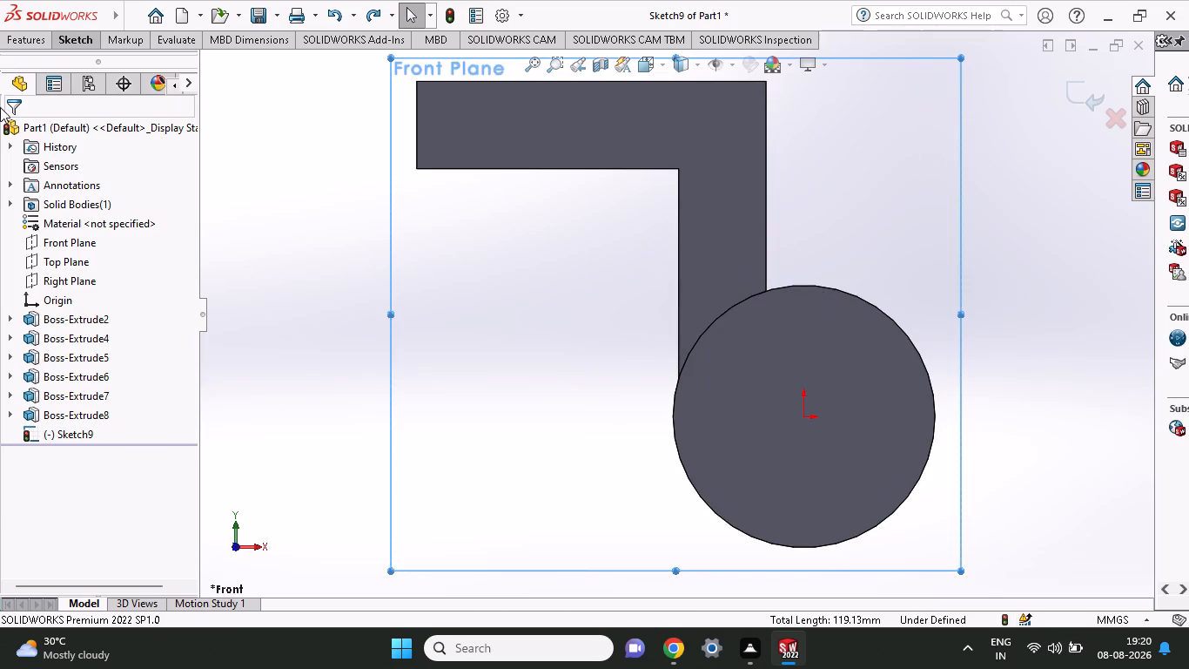
# Sketch a slanted line about 90.3 mm long from the arm's outer top corner down past the cylinder's outer side.
pyautogui.click(55, 46)
pyautogui.click(109, 63)
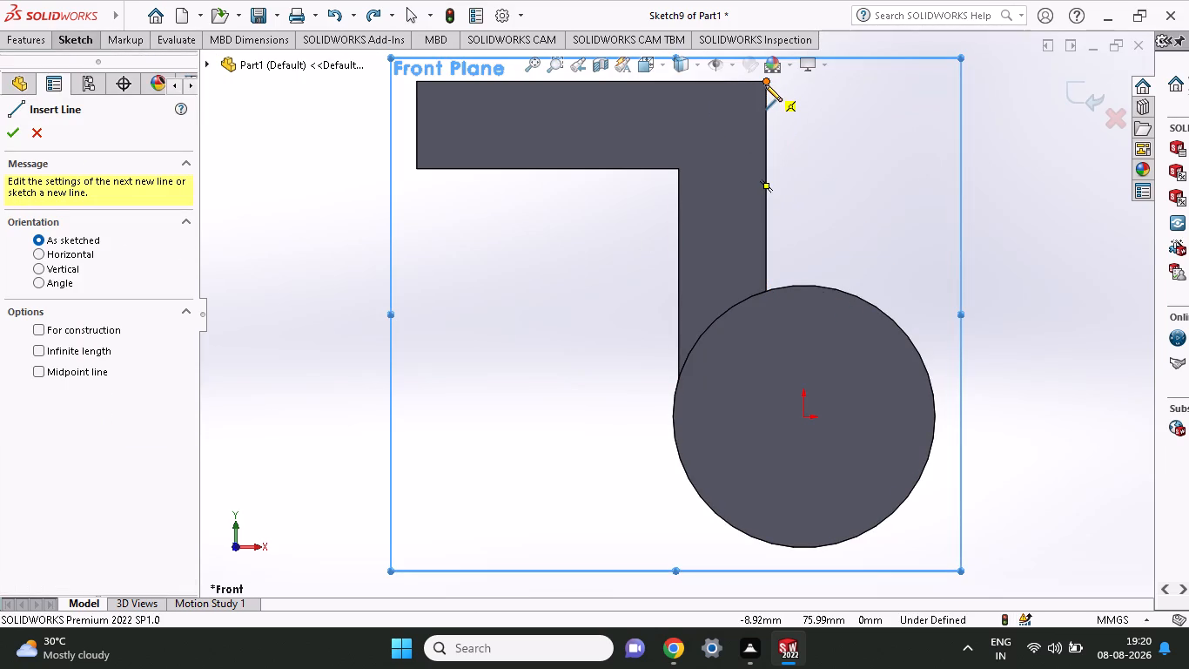
pyautogui.click(765, 84)
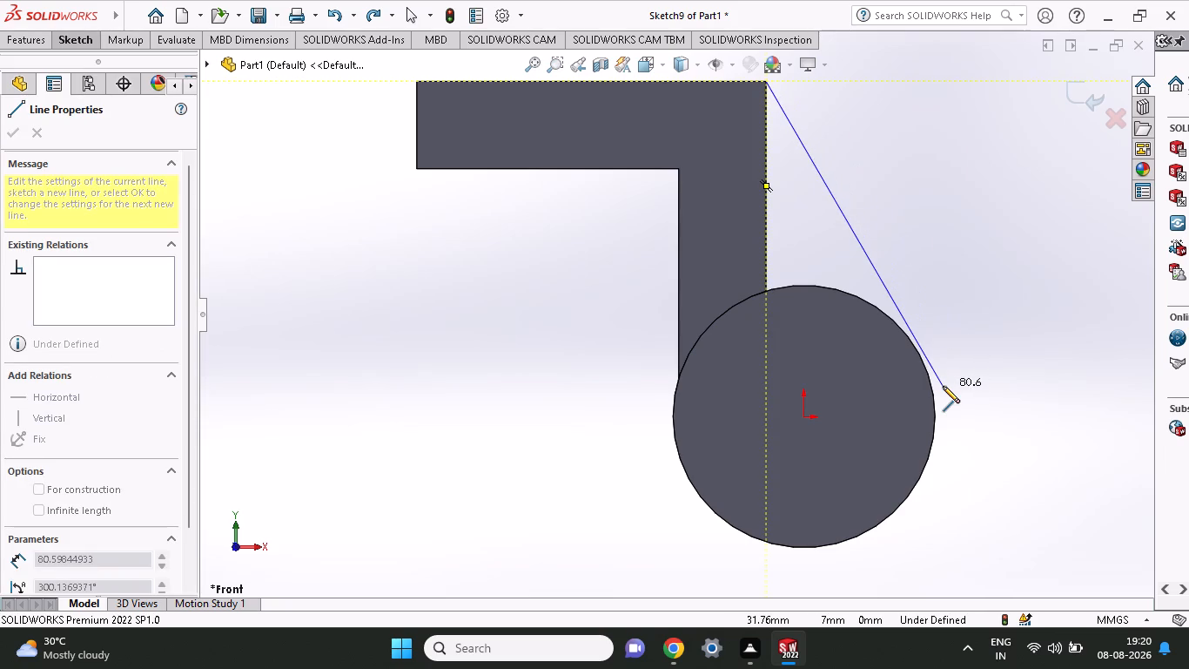
pyautogui.click(974, 416)
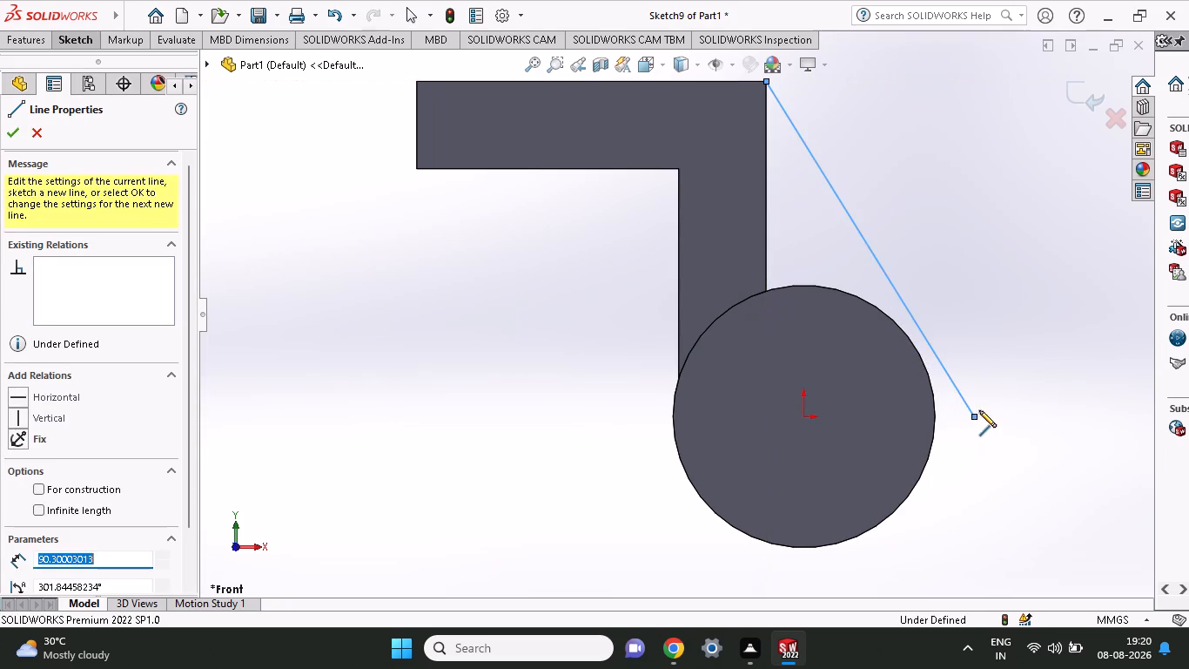
pyautogui.rightClick(1025, 341)
pyautogui.click(1030, 360)
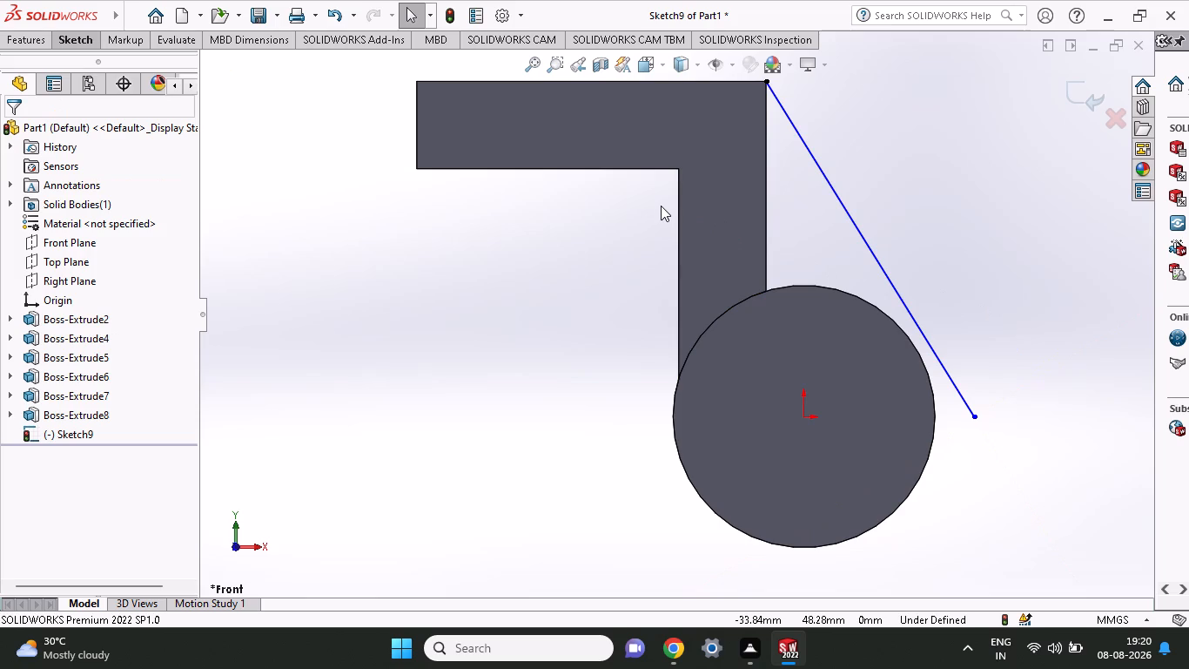
# Sketch a vertical line about 48 mm long along the arm's outer wall from the top corner to the cylinder.
pyautogui.click(62, 40)
pyautogui.click(113, 58)
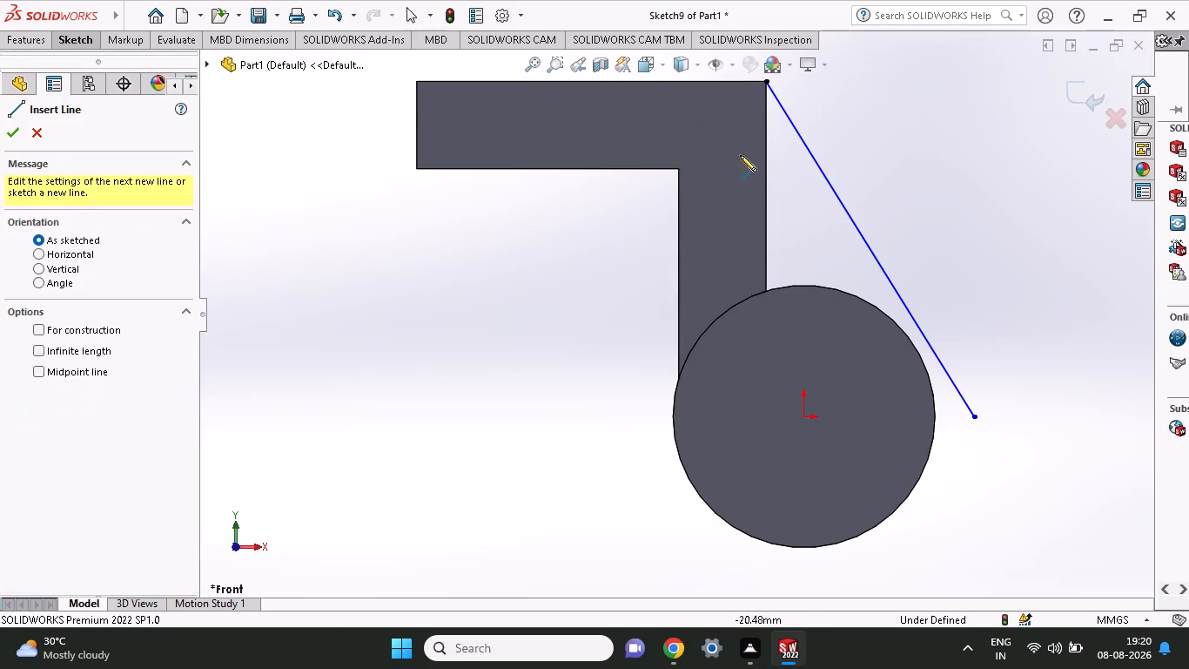
pyautogui.click(766, 84)
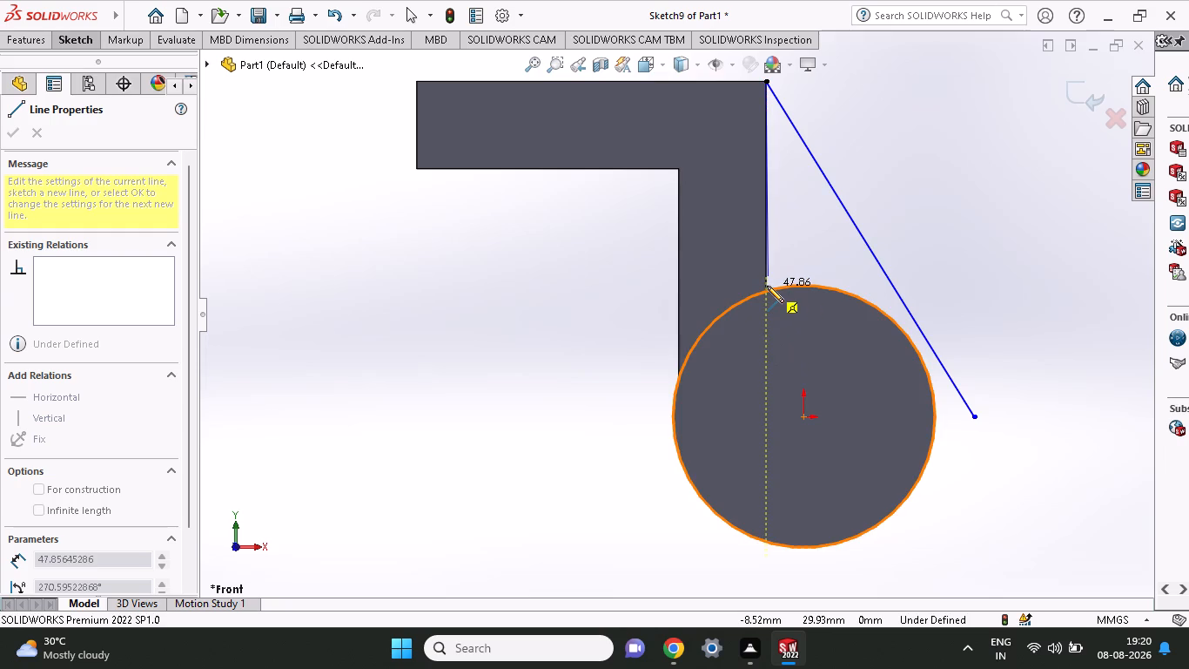
pyautogui.click(767, 288)
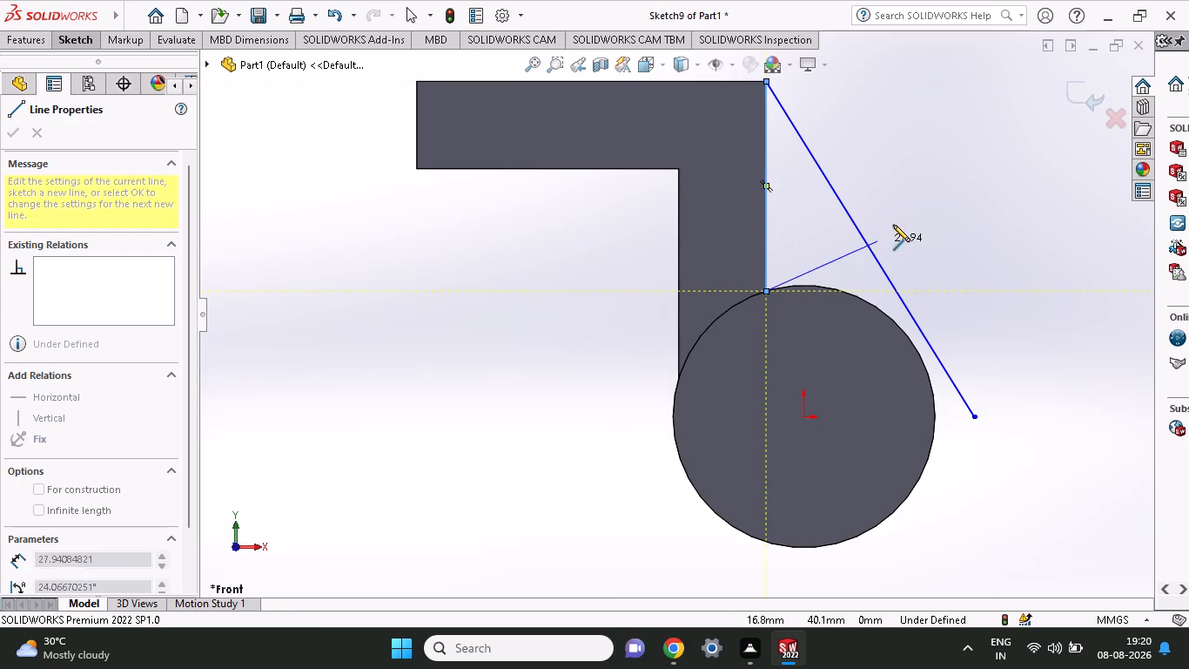
pyautogui.rightClick(897, 215)
pyautogui.click(934, 233)
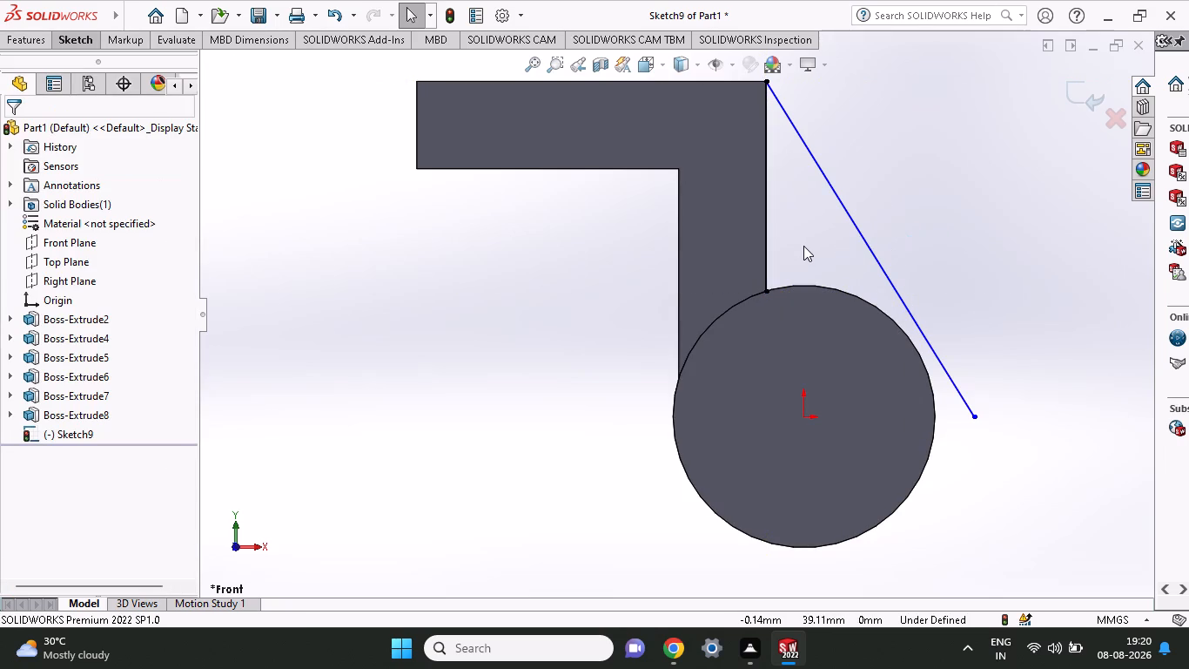
# Make the slanted line tangent to the cylinder's circular edge.
pyautogui.click(812, 280)
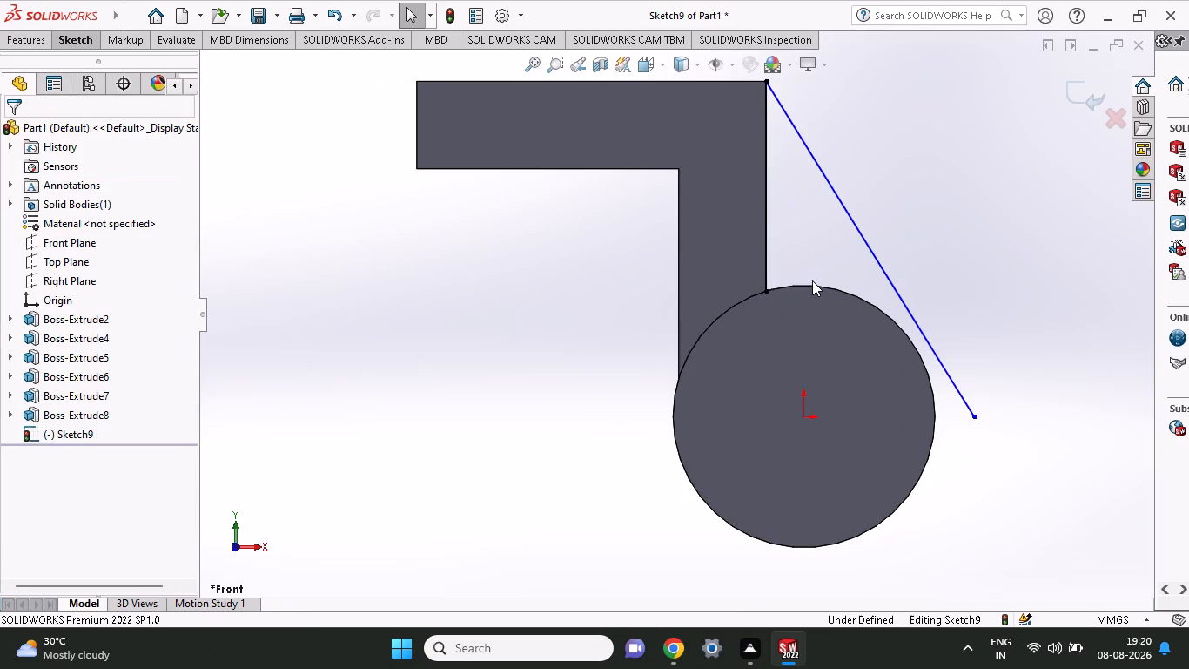
pyautogui.click(813, 285)
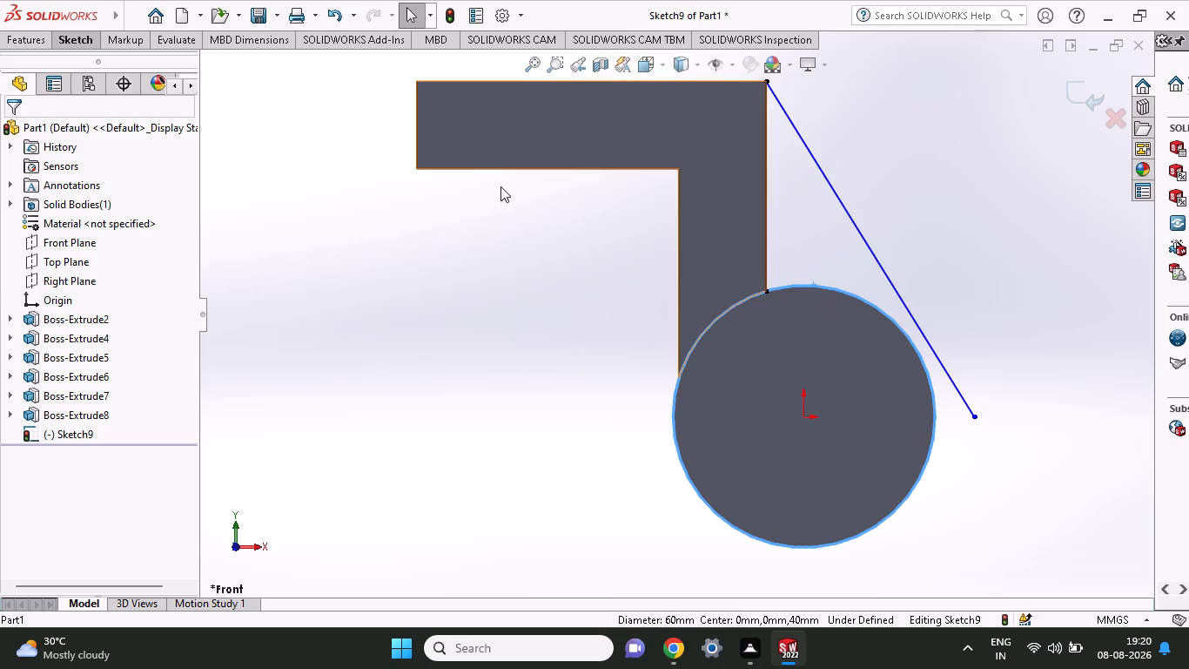
pyautogui.click(897, 294)
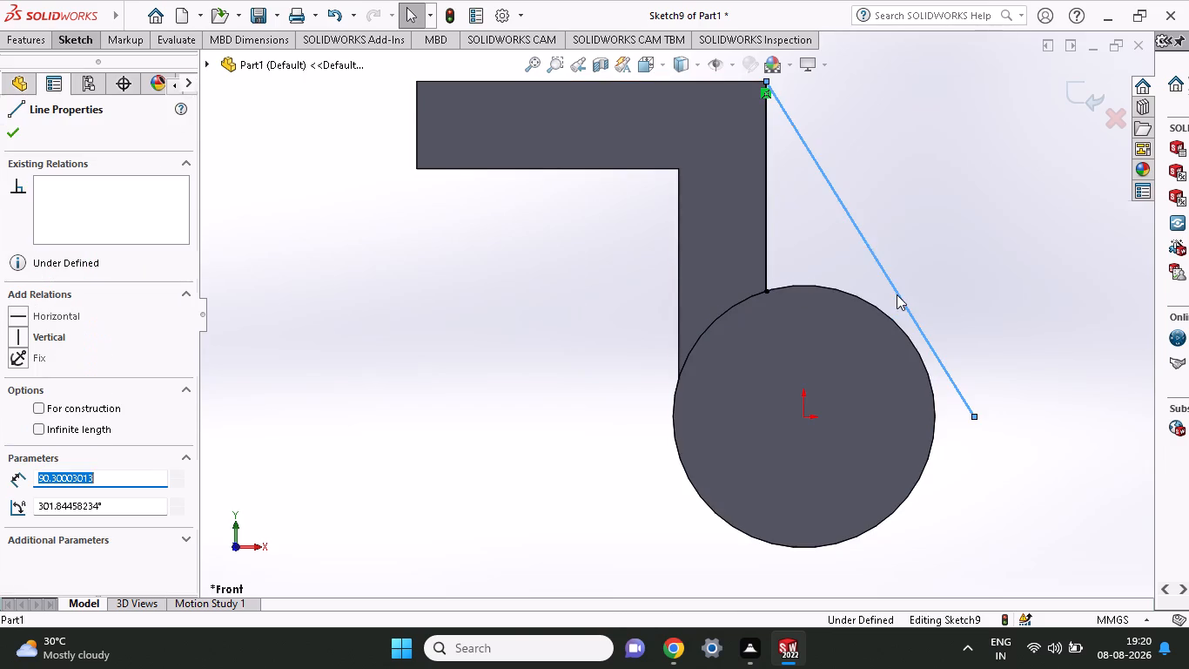
pyautogui.keyDown('shift'); pyautogui.click(912, 348); pyautogui.keyUp('shift')
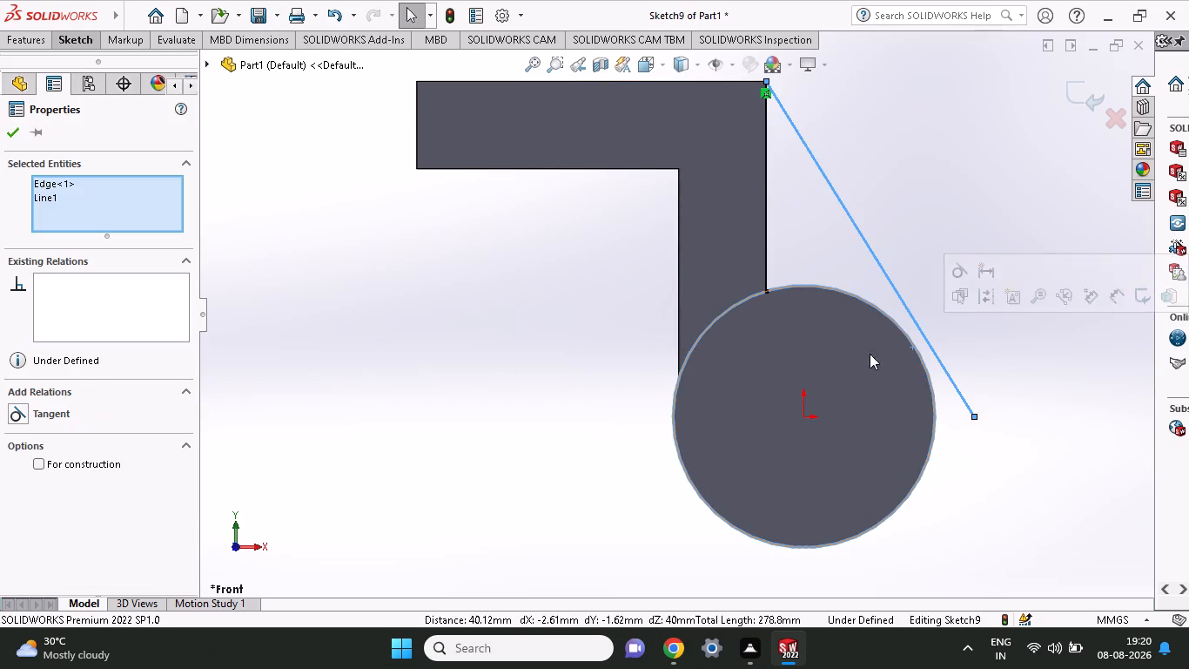
pyautogui.click(61, 407)
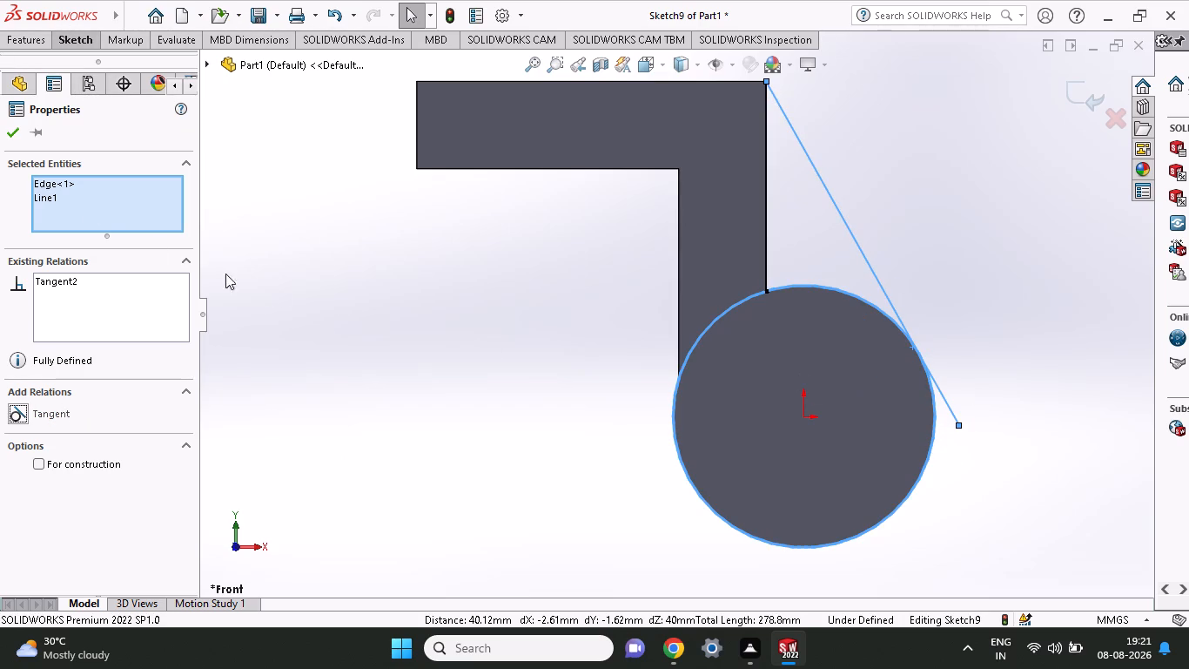
pyautogui.click(9, 138)
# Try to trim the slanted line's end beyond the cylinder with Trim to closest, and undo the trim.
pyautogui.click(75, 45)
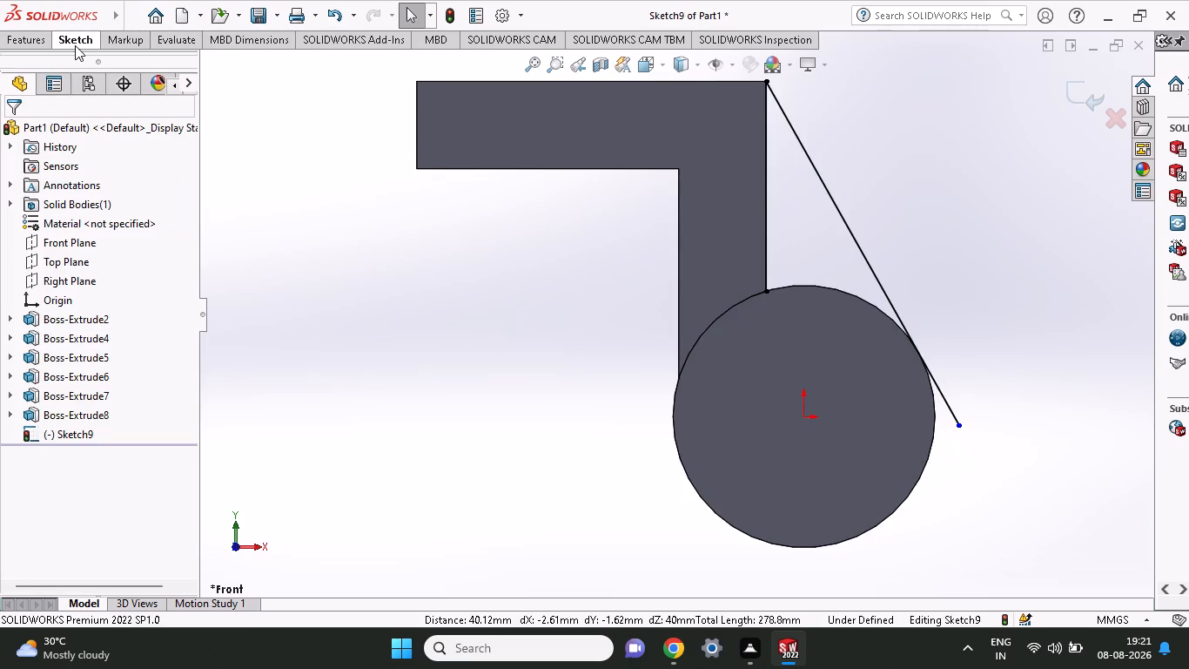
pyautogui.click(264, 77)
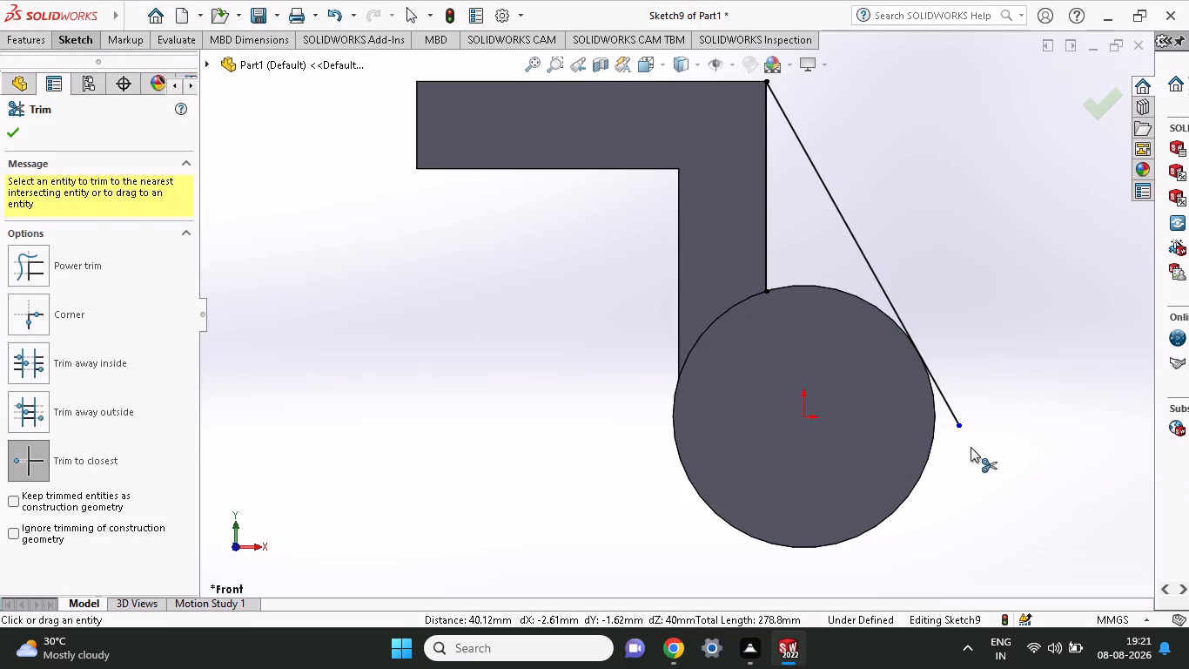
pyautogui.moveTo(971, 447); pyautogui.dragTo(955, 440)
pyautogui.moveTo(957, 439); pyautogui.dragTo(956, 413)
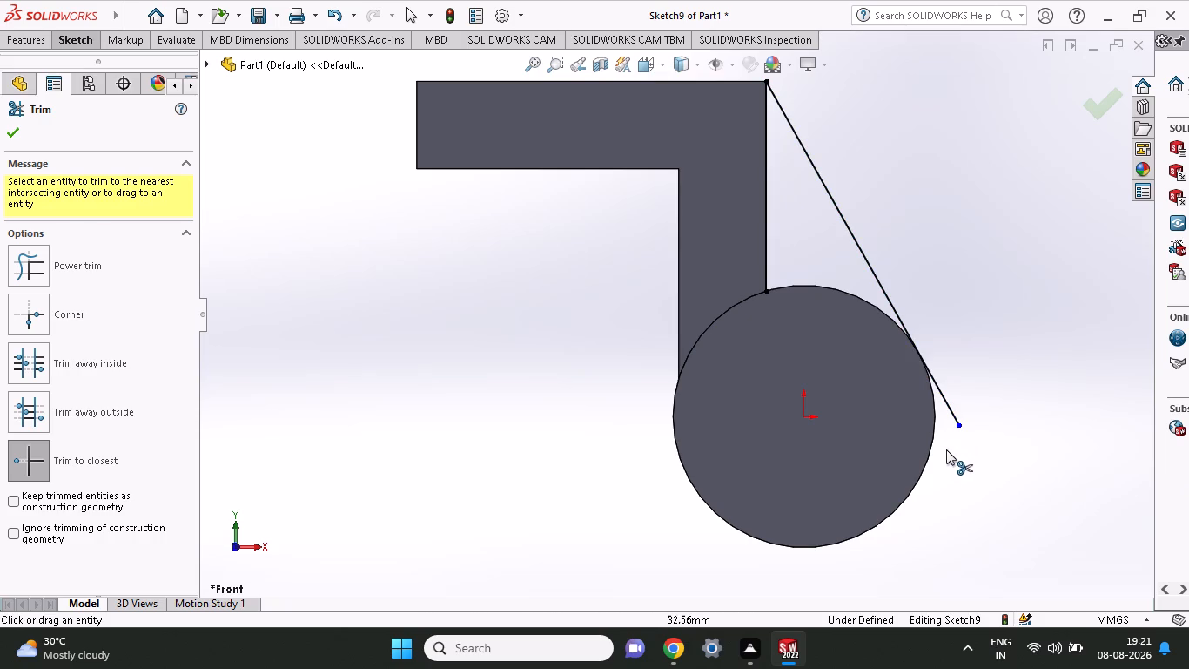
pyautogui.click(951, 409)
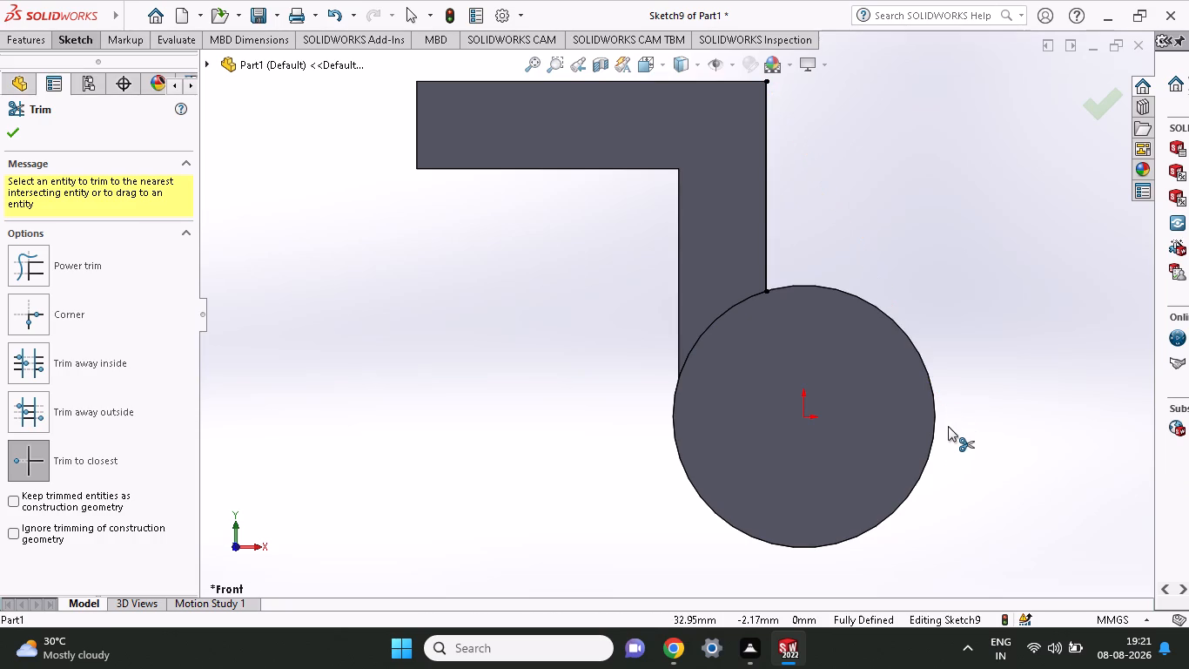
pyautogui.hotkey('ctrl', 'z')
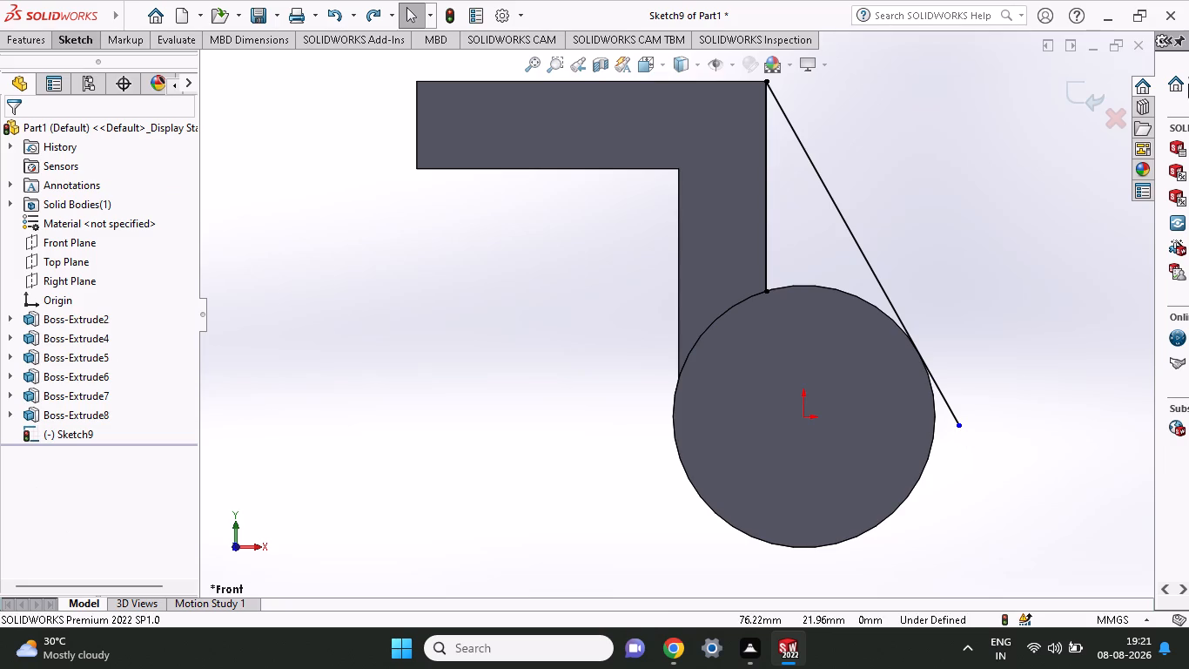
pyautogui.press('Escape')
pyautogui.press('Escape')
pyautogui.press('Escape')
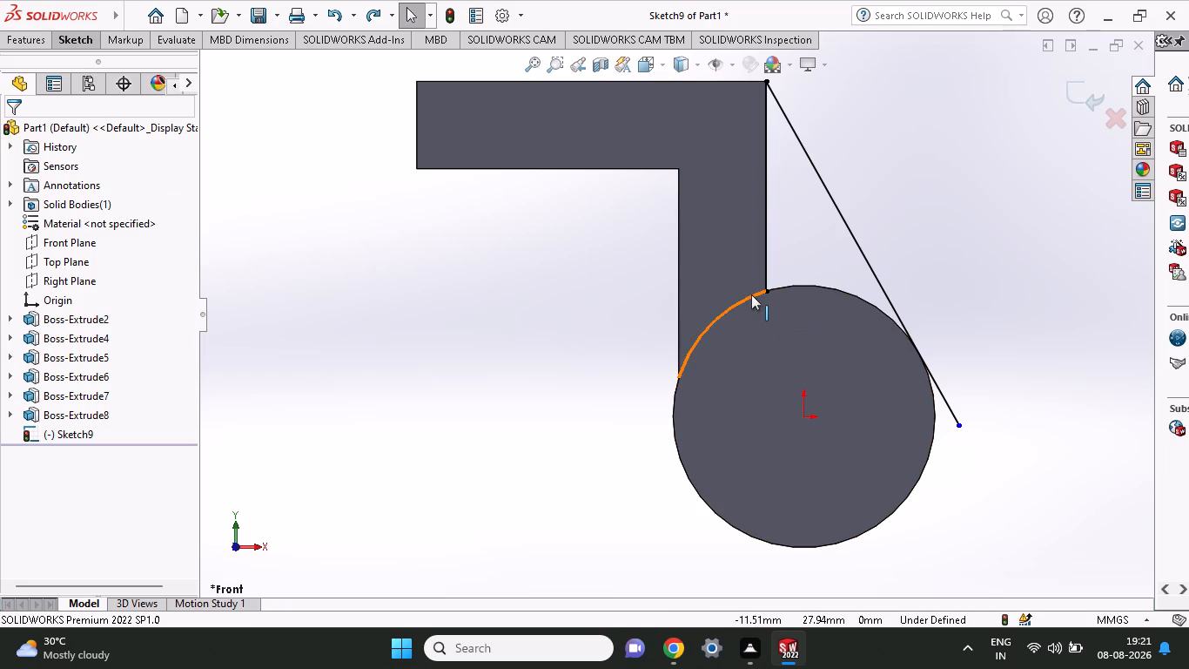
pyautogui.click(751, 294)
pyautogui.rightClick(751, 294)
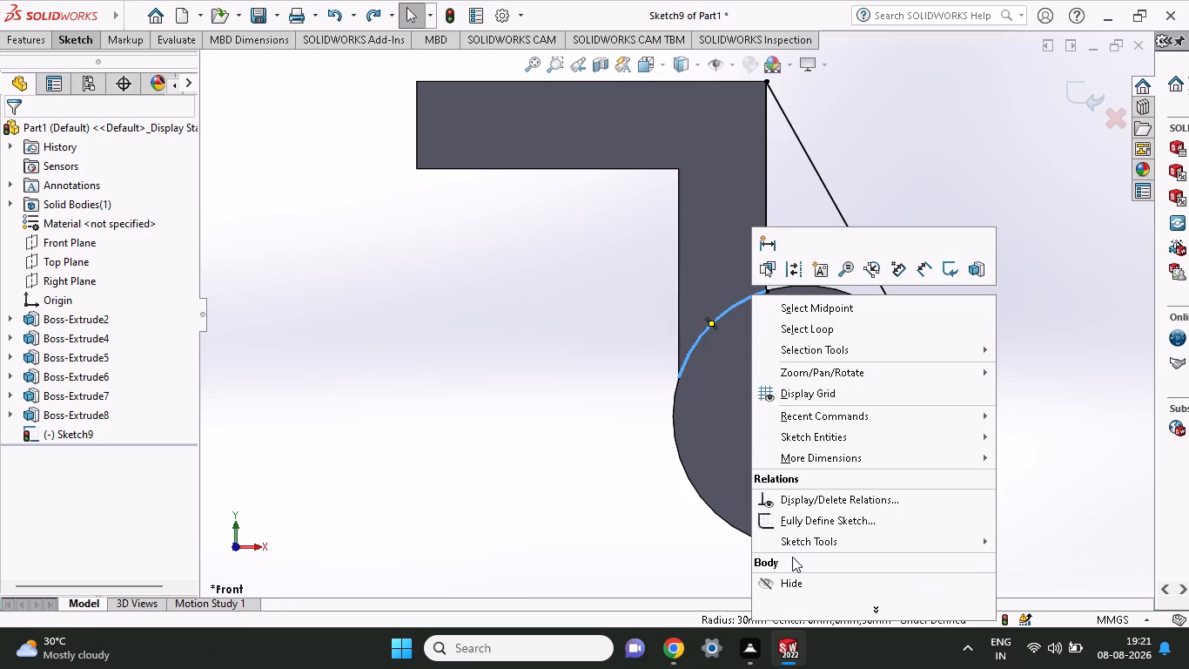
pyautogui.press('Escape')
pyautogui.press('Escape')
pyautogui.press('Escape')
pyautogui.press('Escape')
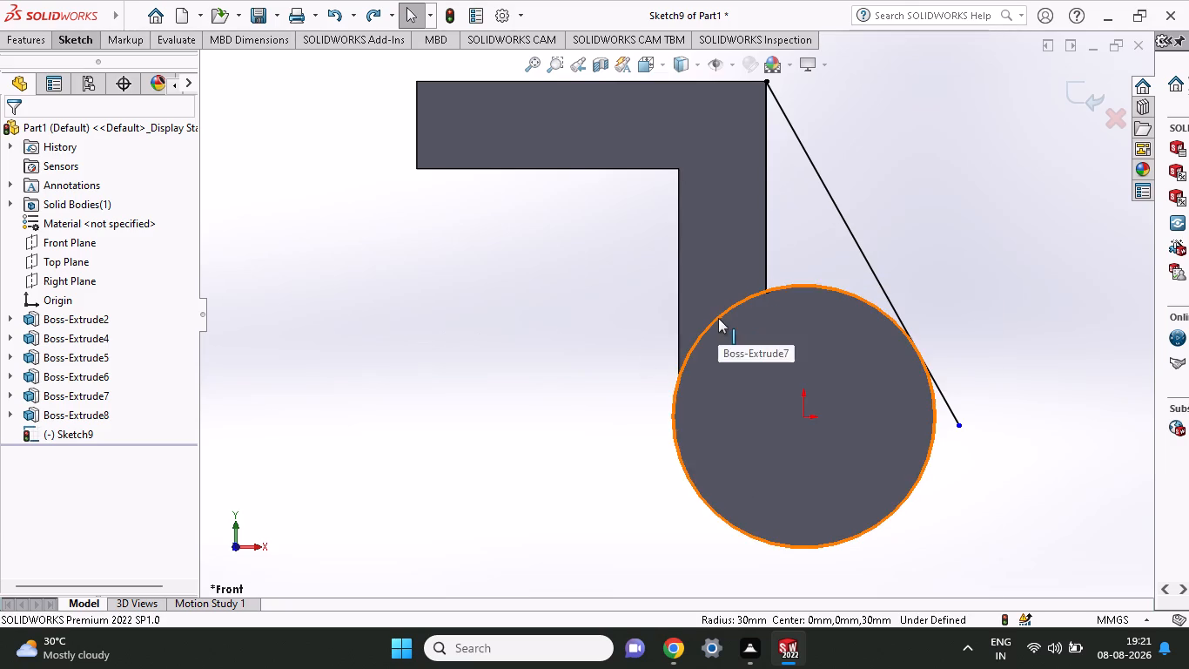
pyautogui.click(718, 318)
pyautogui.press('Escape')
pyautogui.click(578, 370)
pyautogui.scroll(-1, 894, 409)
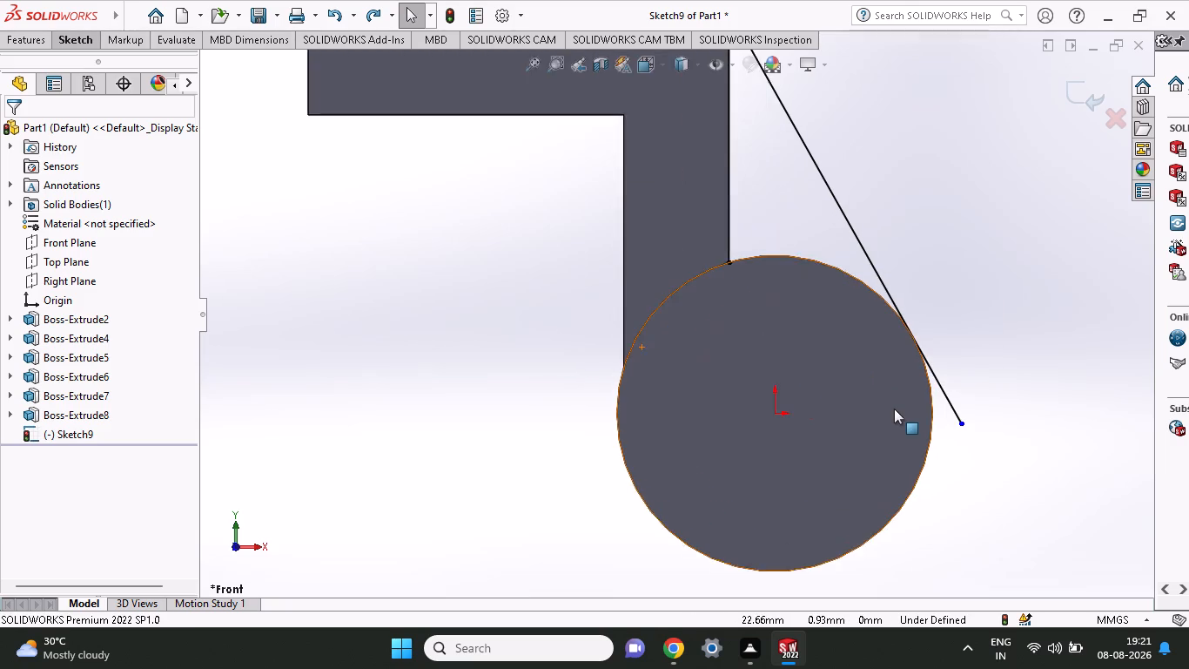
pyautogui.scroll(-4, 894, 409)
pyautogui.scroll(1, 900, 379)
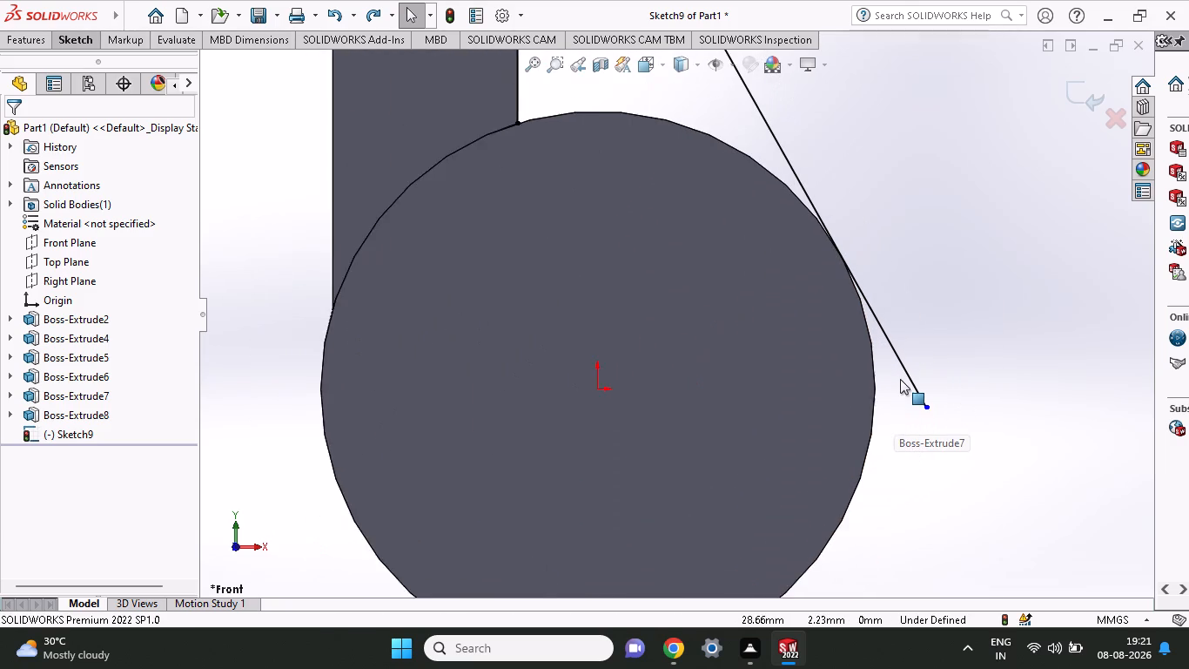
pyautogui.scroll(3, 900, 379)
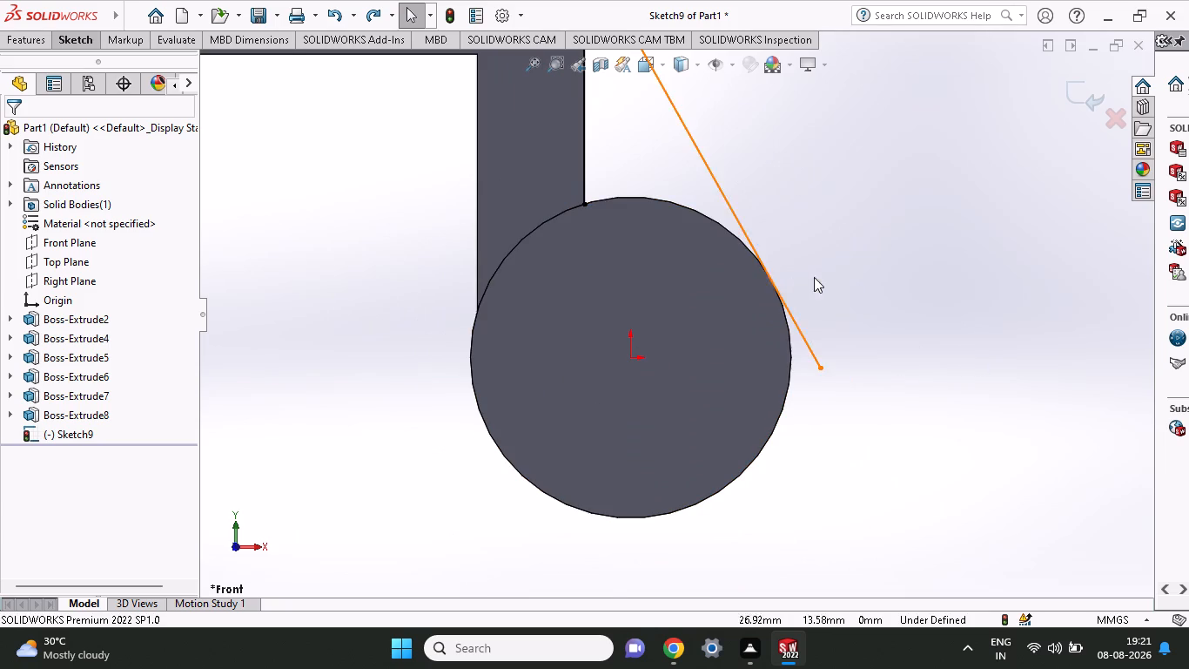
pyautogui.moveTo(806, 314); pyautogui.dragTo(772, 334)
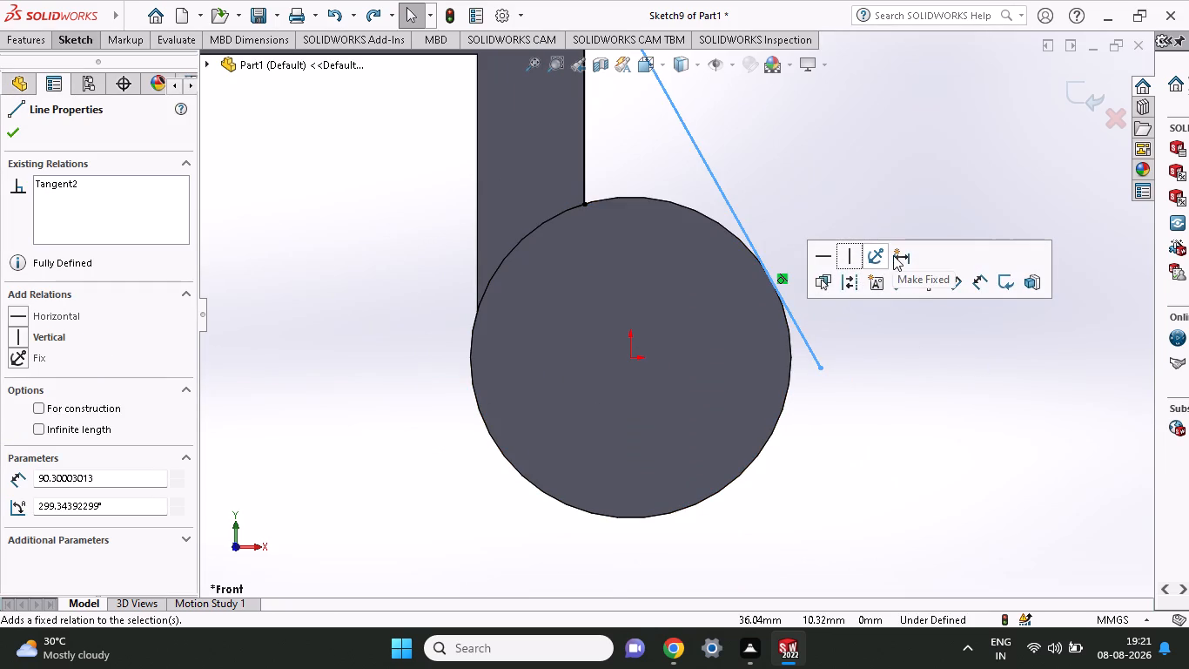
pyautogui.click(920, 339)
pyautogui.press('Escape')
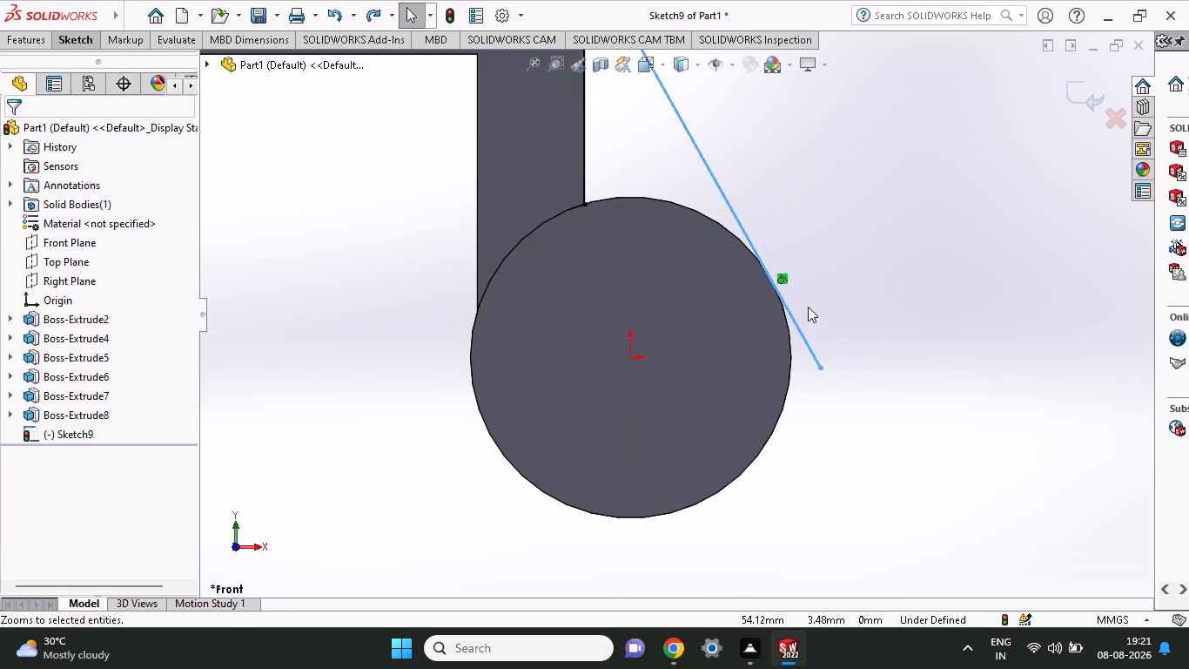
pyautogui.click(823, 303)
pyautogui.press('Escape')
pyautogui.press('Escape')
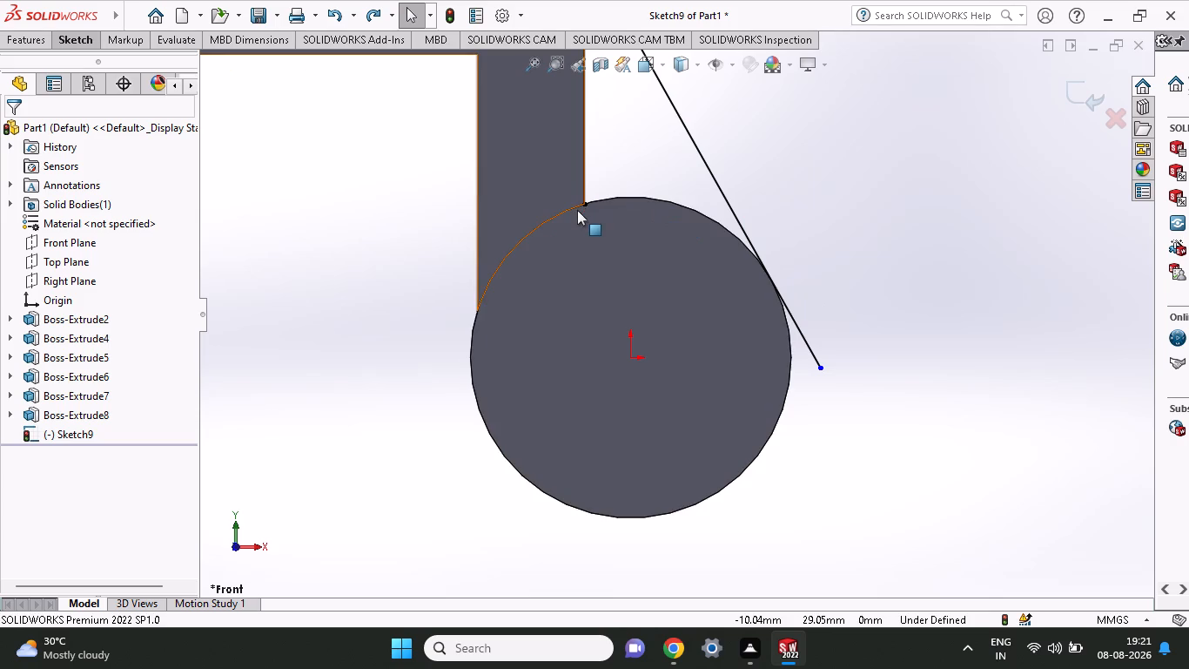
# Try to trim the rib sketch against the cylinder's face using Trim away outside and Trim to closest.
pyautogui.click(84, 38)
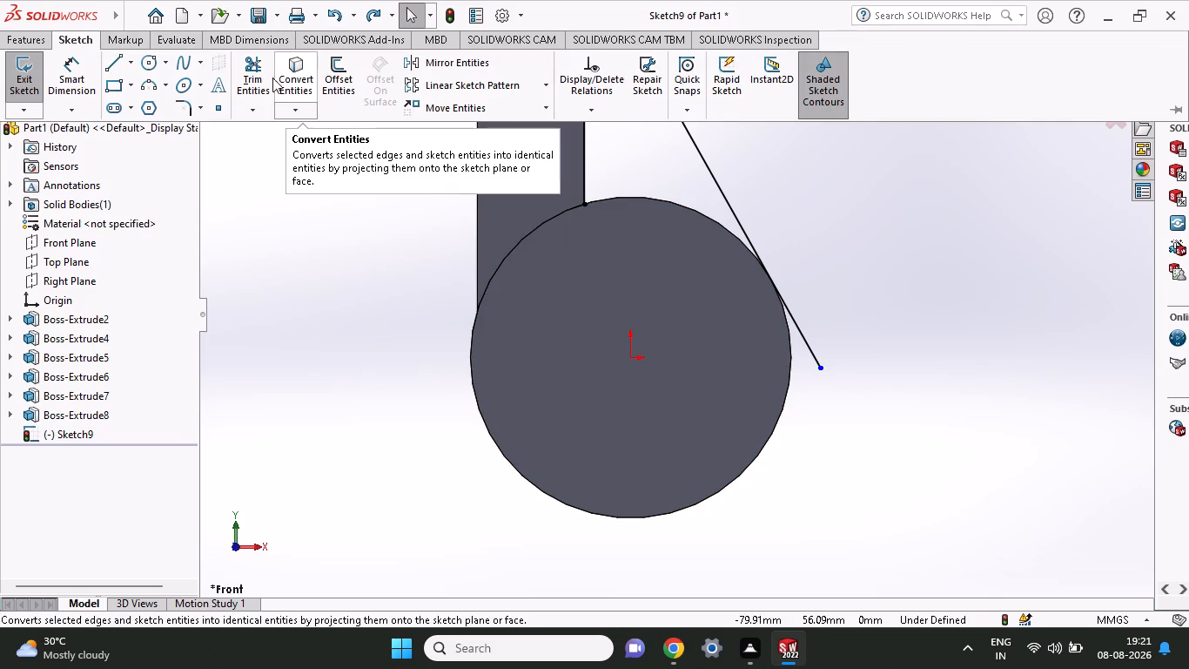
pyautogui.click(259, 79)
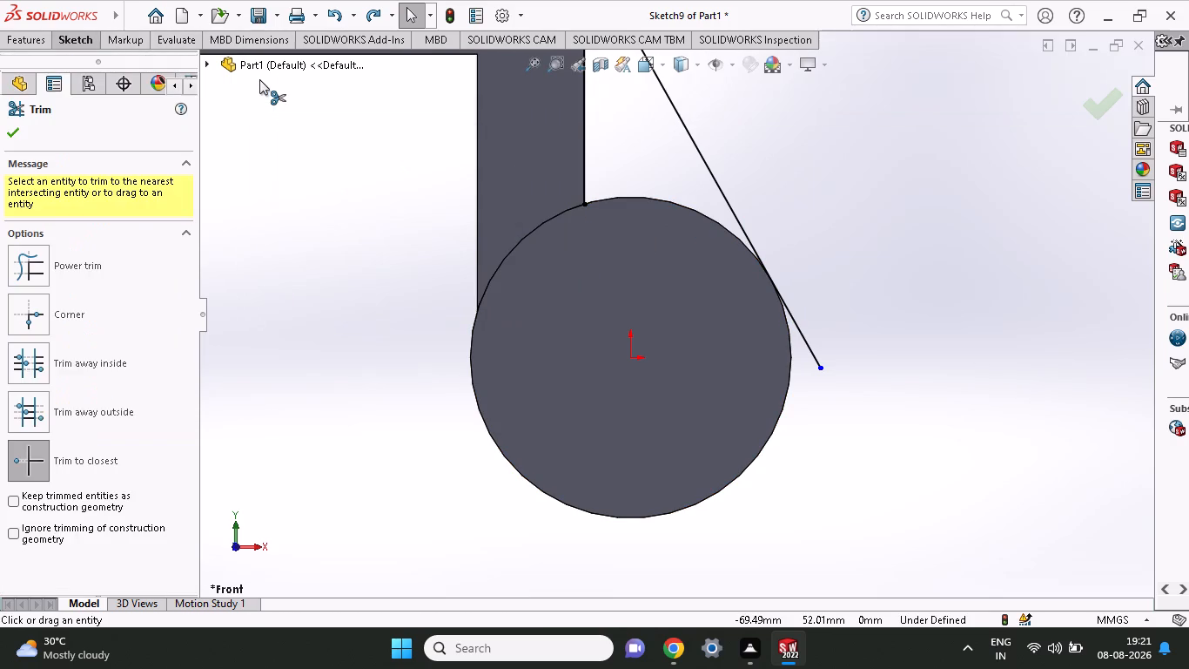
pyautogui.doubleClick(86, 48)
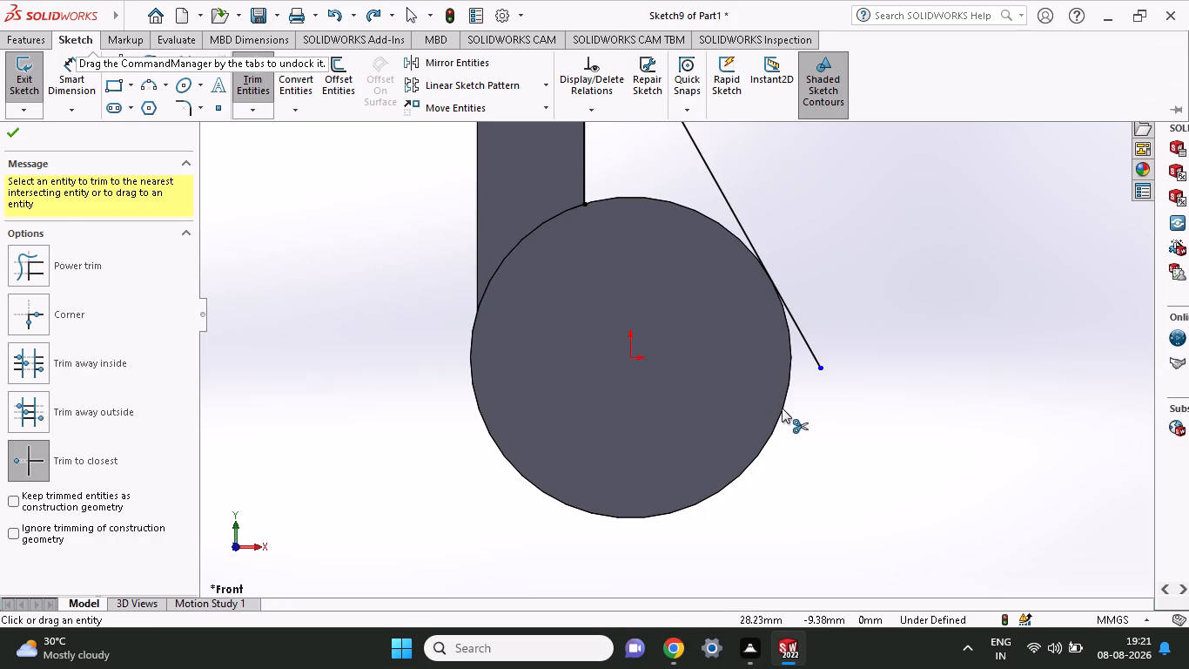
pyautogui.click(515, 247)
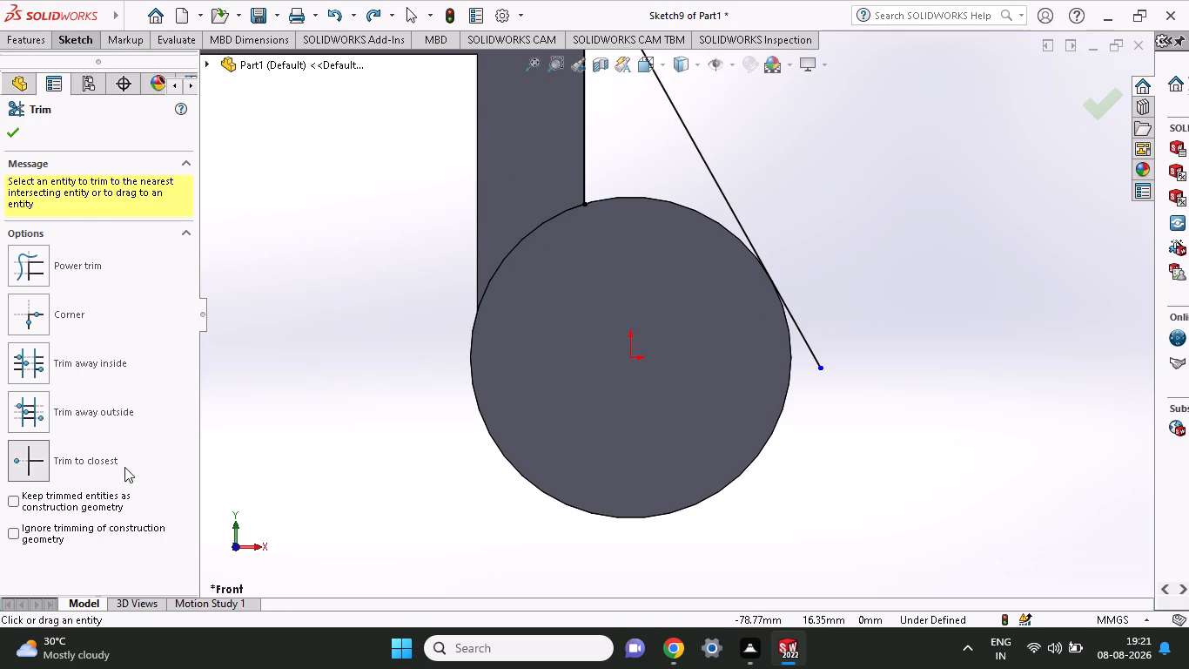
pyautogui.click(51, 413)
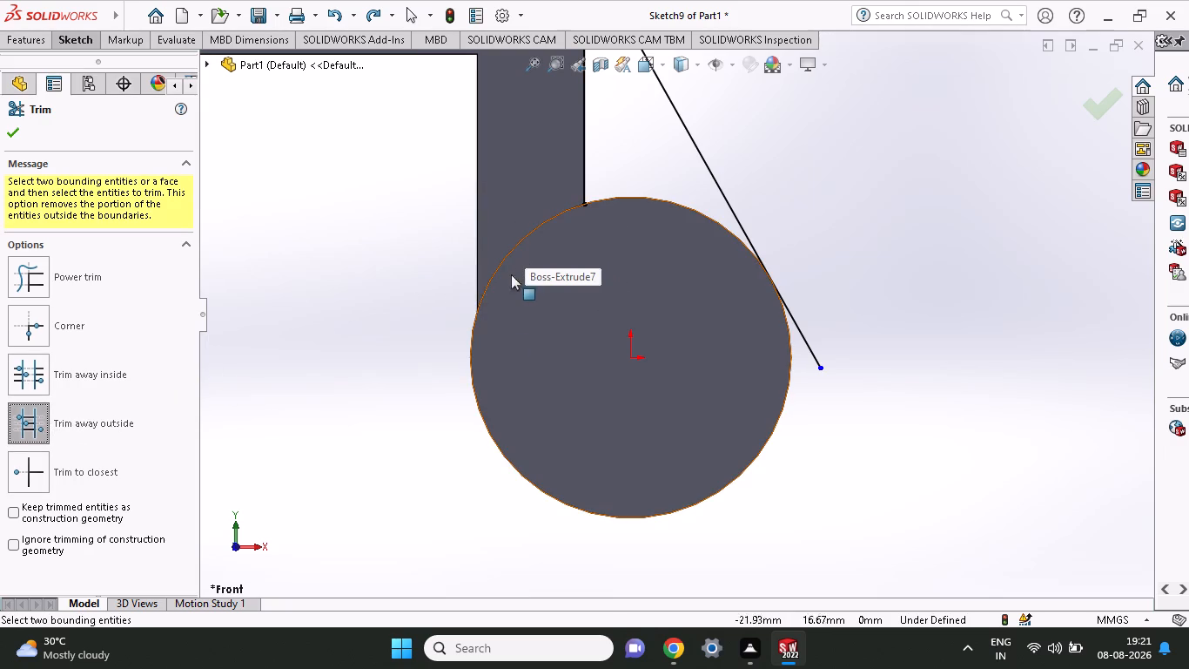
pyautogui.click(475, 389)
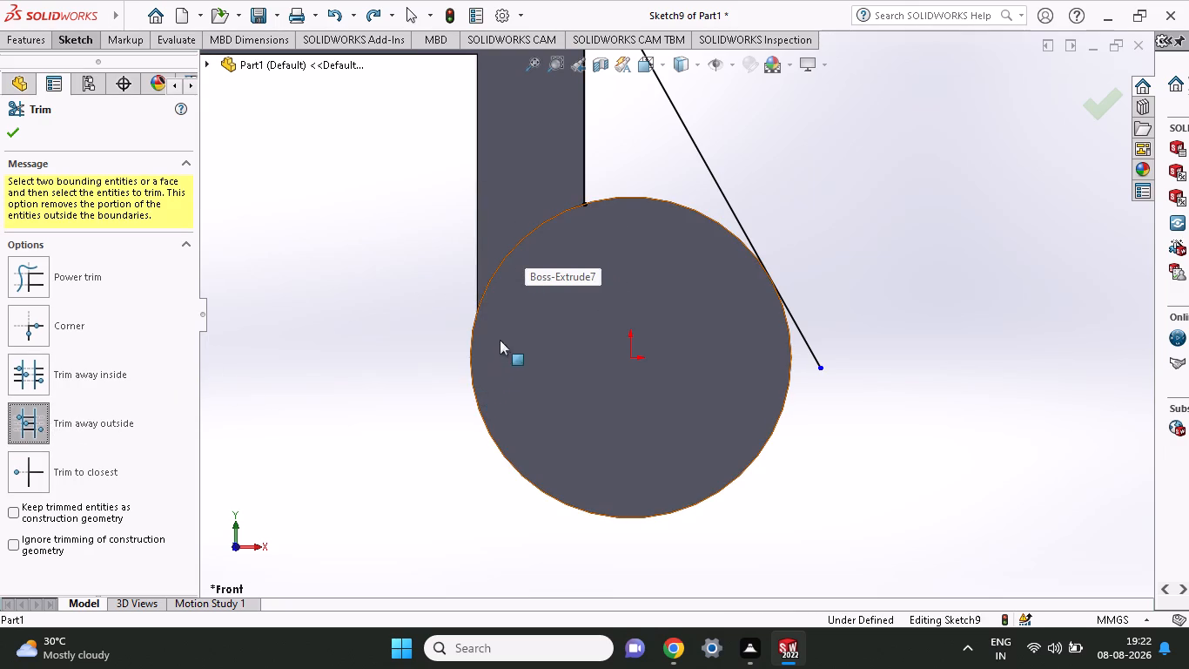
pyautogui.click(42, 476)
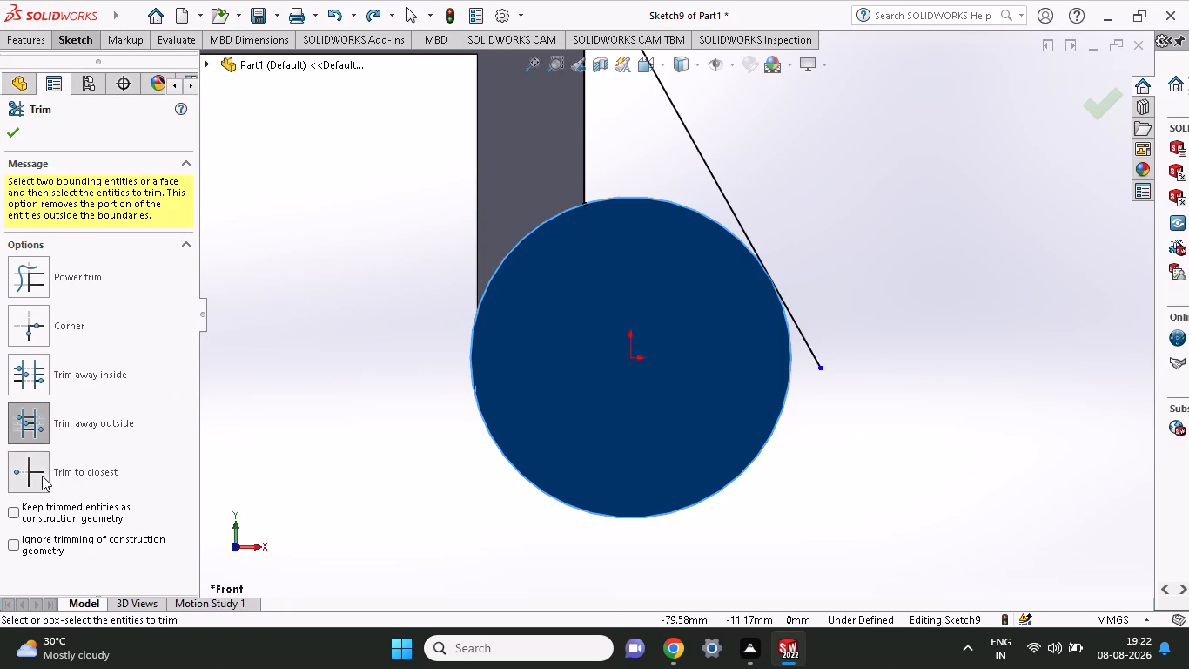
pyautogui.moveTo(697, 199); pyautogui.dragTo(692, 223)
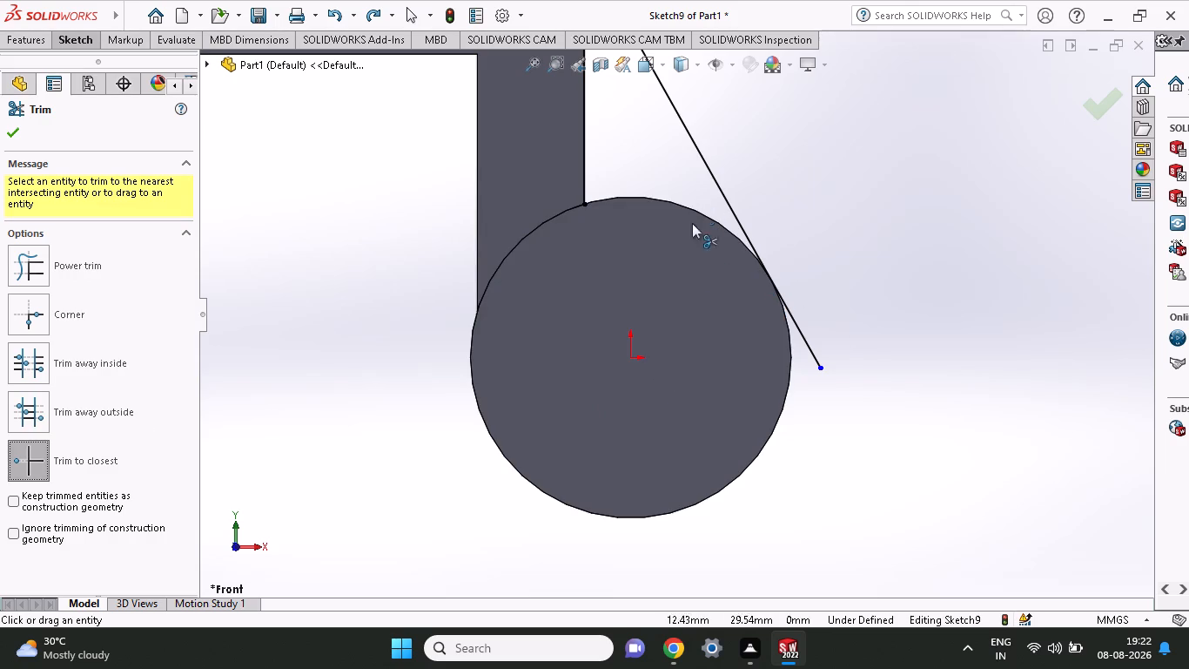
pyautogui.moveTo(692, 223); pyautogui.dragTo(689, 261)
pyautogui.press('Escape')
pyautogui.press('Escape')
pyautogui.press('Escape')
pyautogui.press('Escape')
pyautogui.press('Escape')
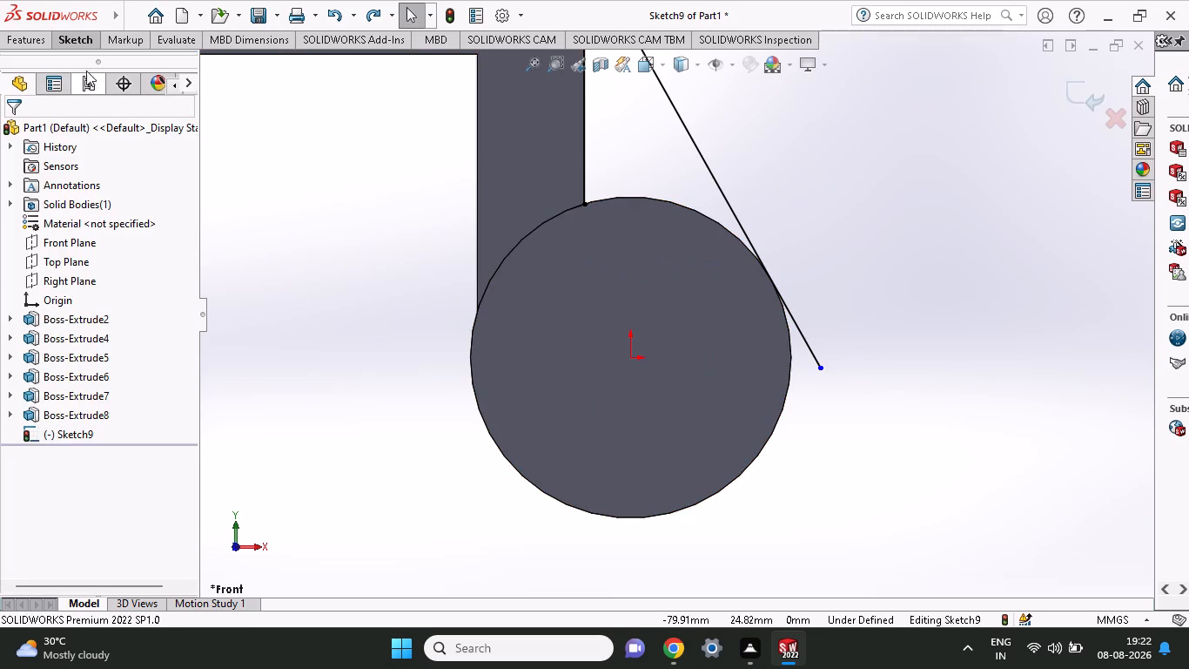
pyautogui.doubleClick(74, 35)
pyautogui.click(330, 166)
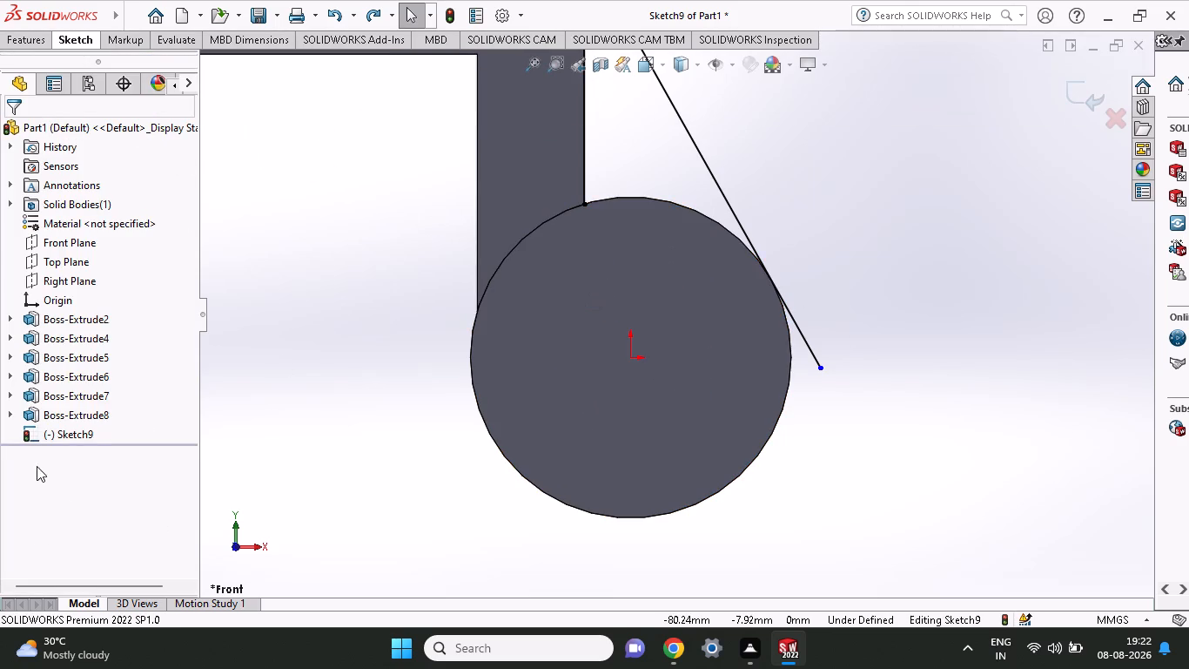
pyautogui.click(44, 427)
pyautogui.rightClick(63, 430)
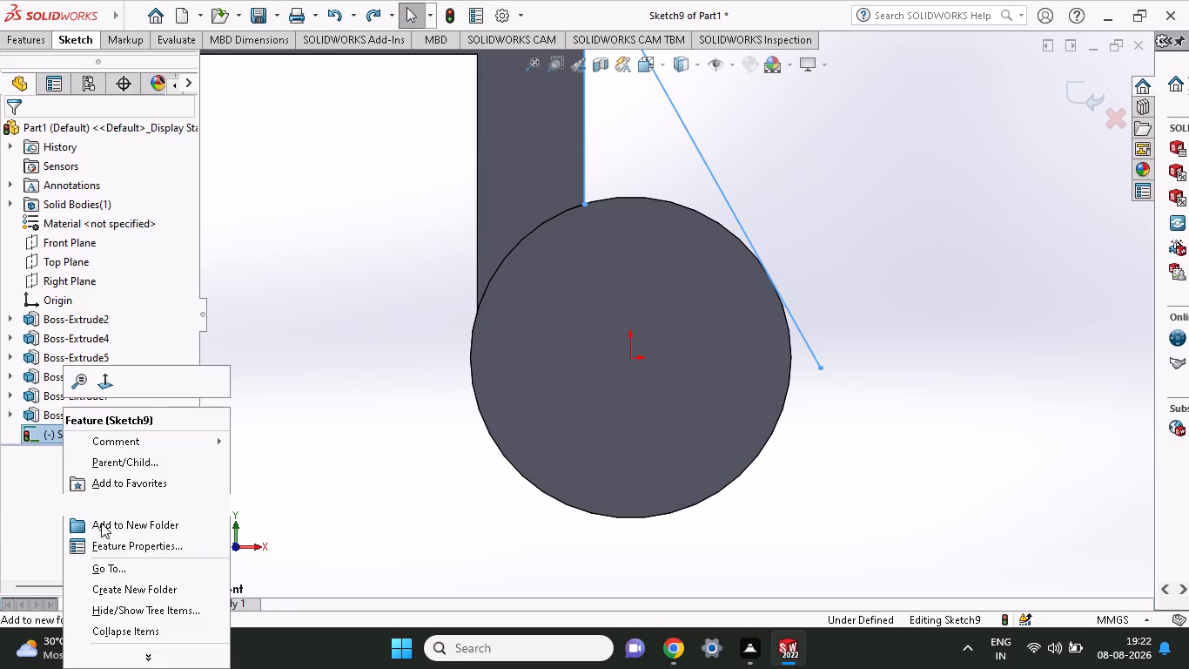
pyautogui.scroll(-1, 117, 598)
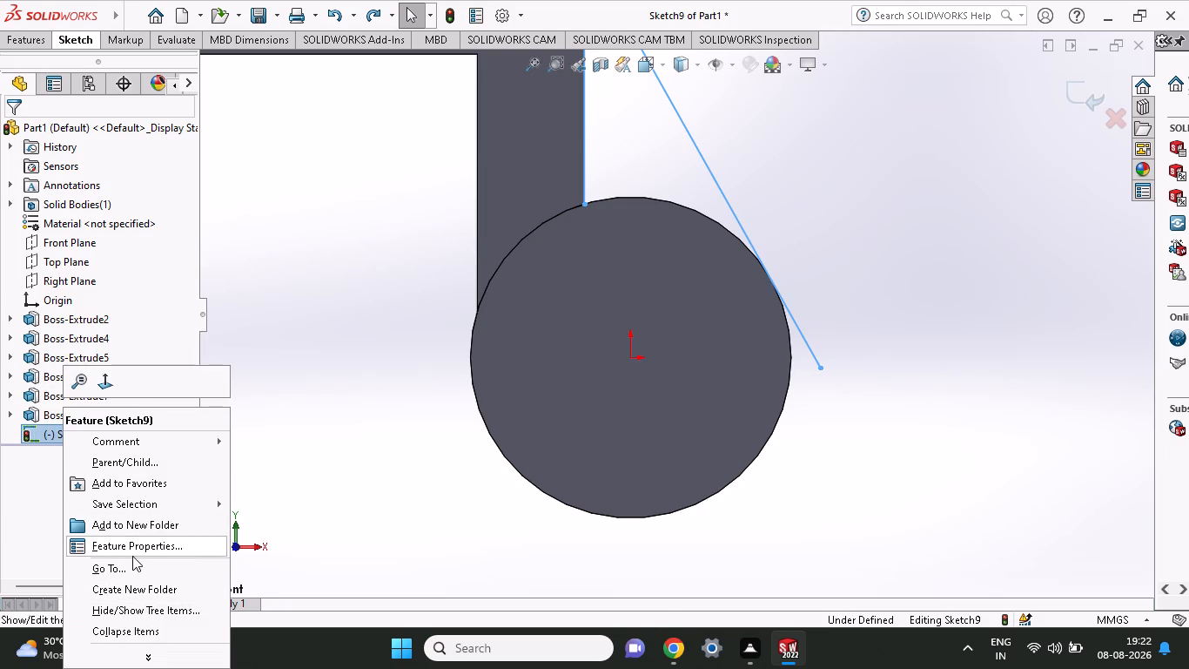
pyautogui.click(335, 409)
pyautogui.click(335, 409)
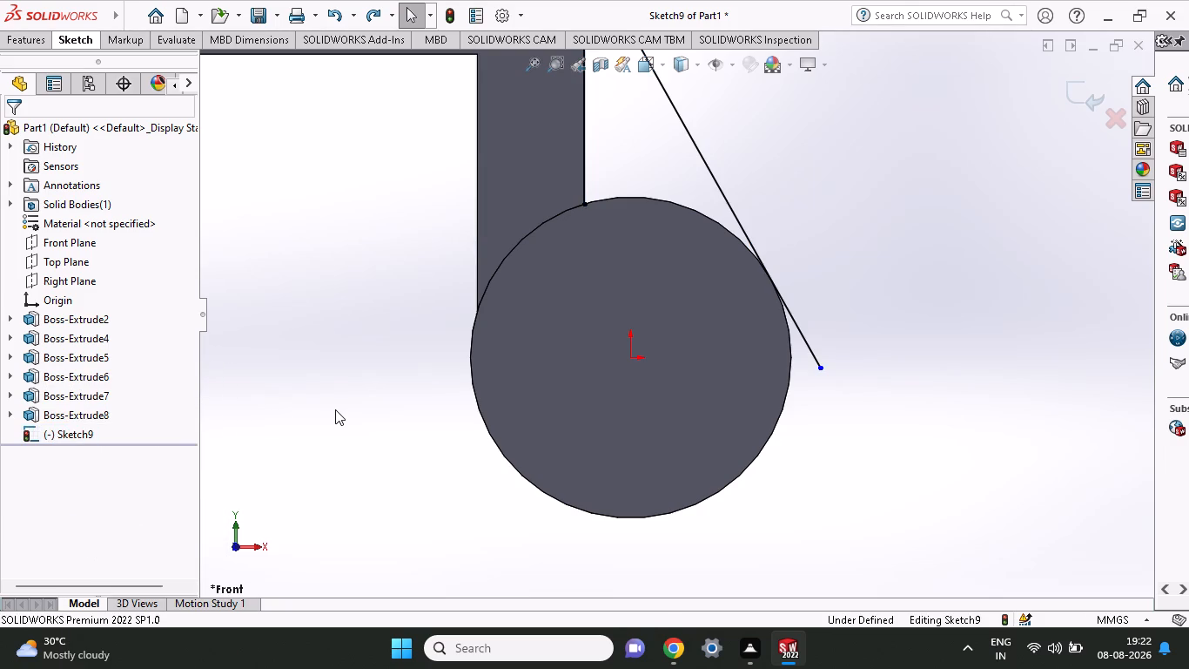
# Undo the tangent relation, both rib lines and the rib sketch on the Front Plane itself.
pyautogui.hotkey('ctrl', 'z')
pyautogui.hotkey('ctrl', 'z')
pyautogui.hotkey('ctrl', 'z')
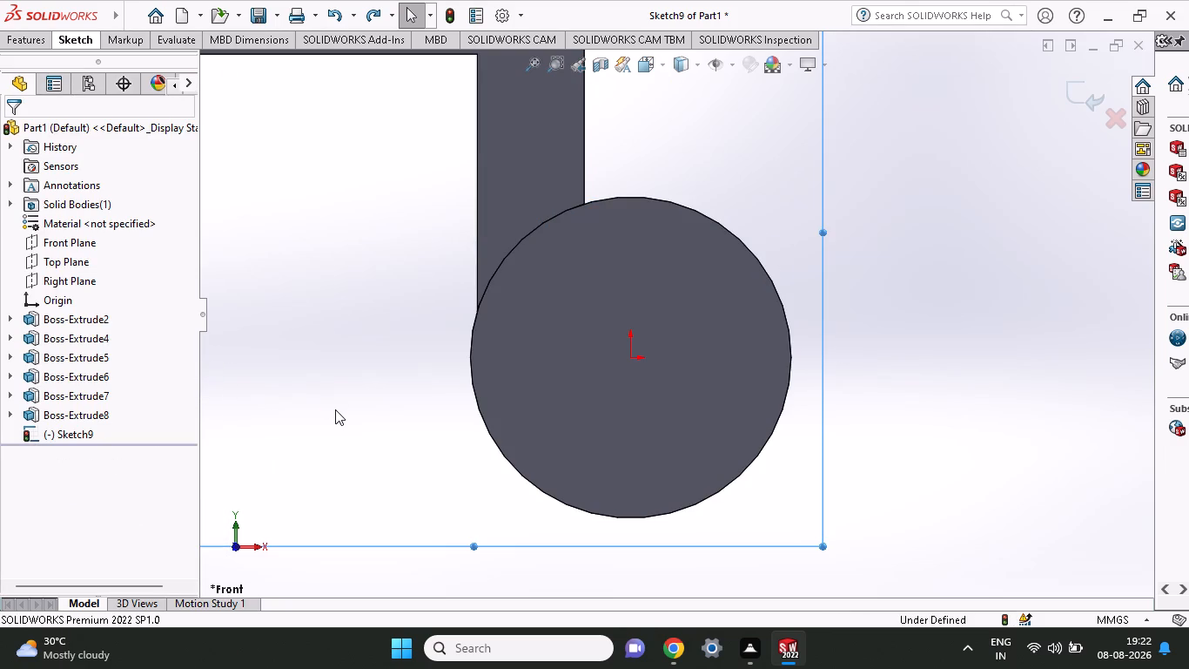
pyautogui.hotkey('ctrl', 'z')
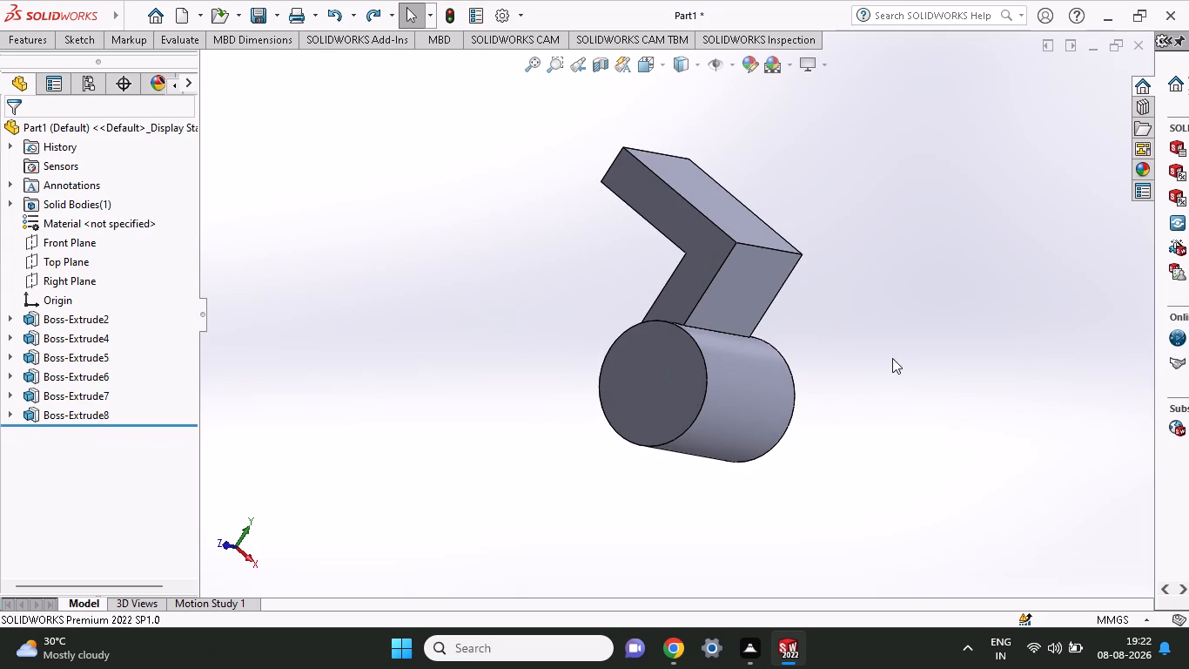
# Start a new sketch on the cylinder's front circular face.
pyautogui.click(59, 47)
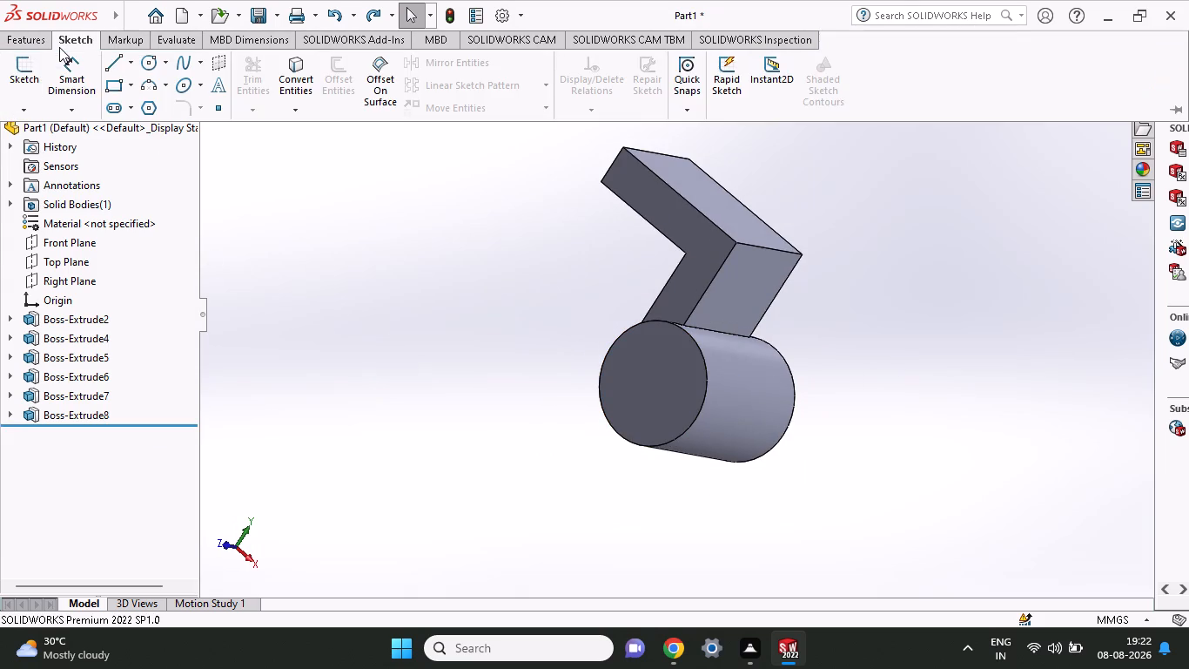
pyautogui.click(33, 64)
pyautogui.click(669, 356)
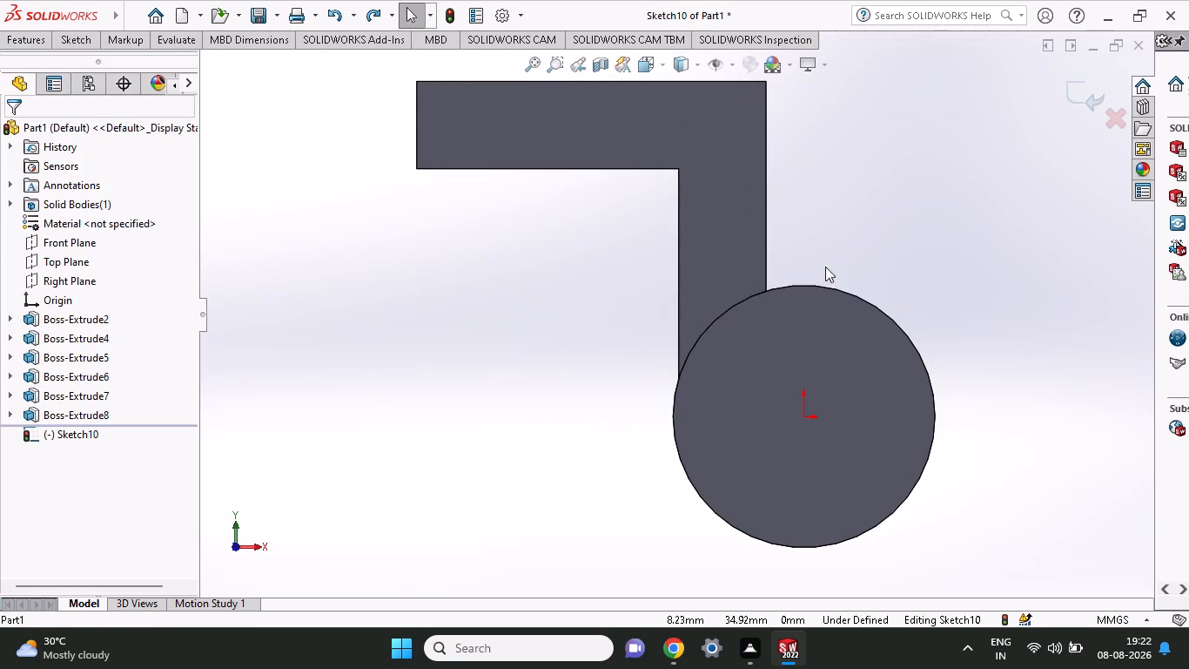
pyautogui.click(466, 304)
# Convert the cylinder's front circular edge into a sketch circle with Convert Entities.
pyautogui.rightClick(78, 38)
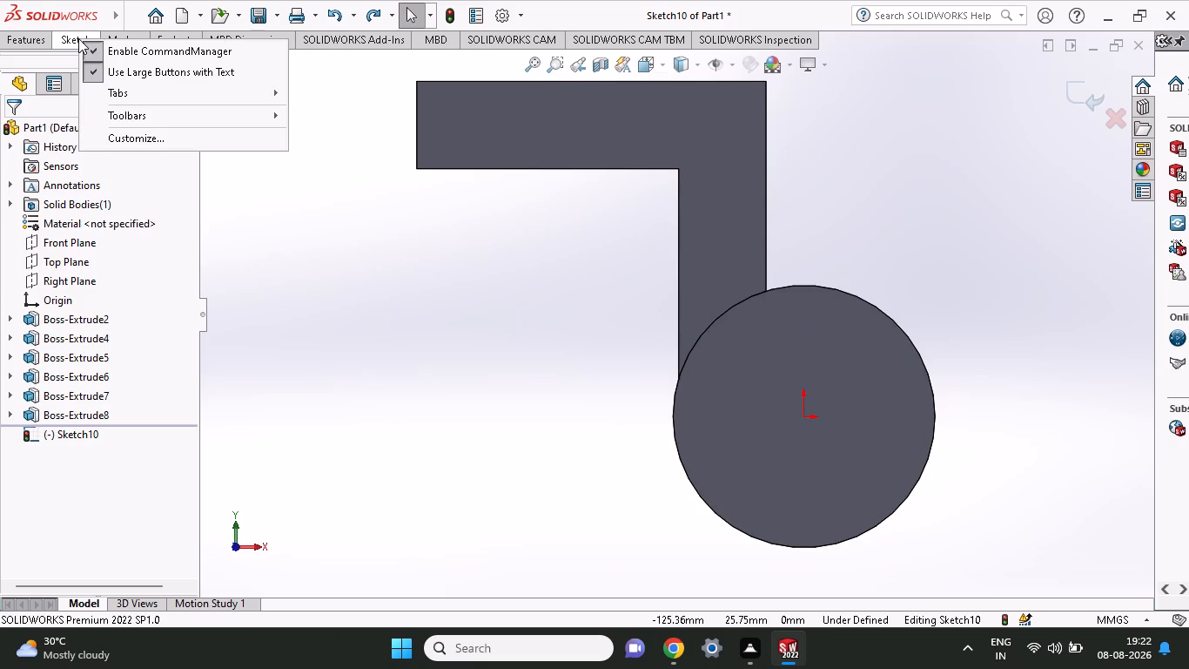
pyautogui.click(78, 38)
pyautogui.click(265, 213)
pyautogui.doubleClick(70, 32)
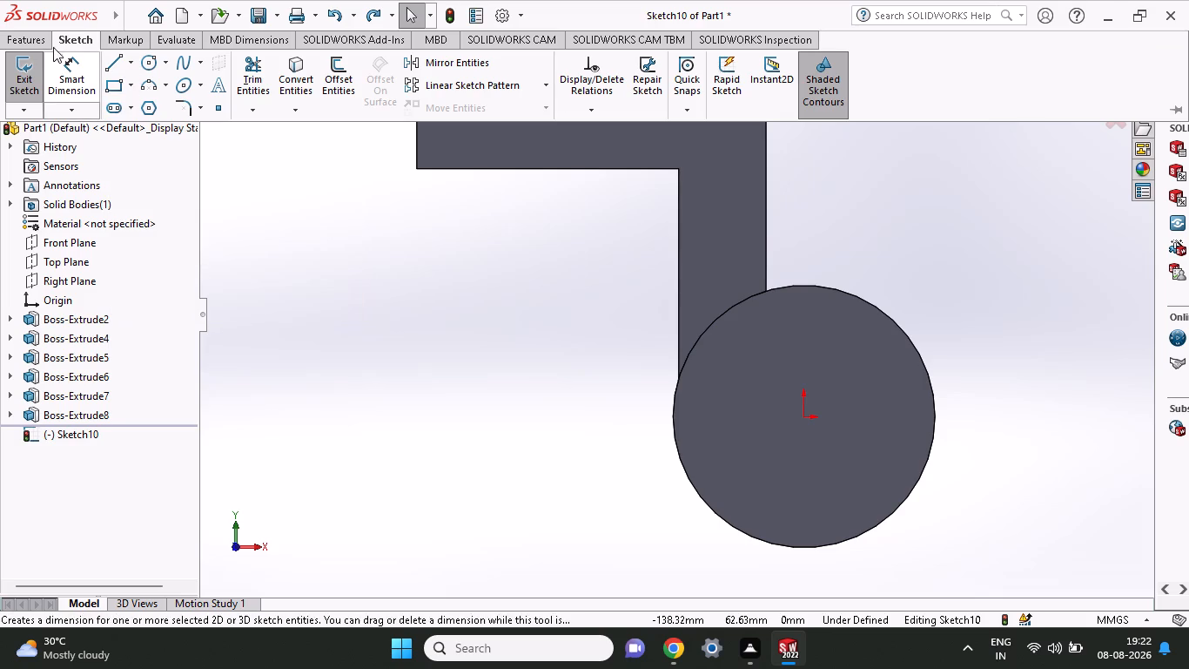
pyautogui.moveTo(84, 34); pyautogui.dragTo(85, 95)
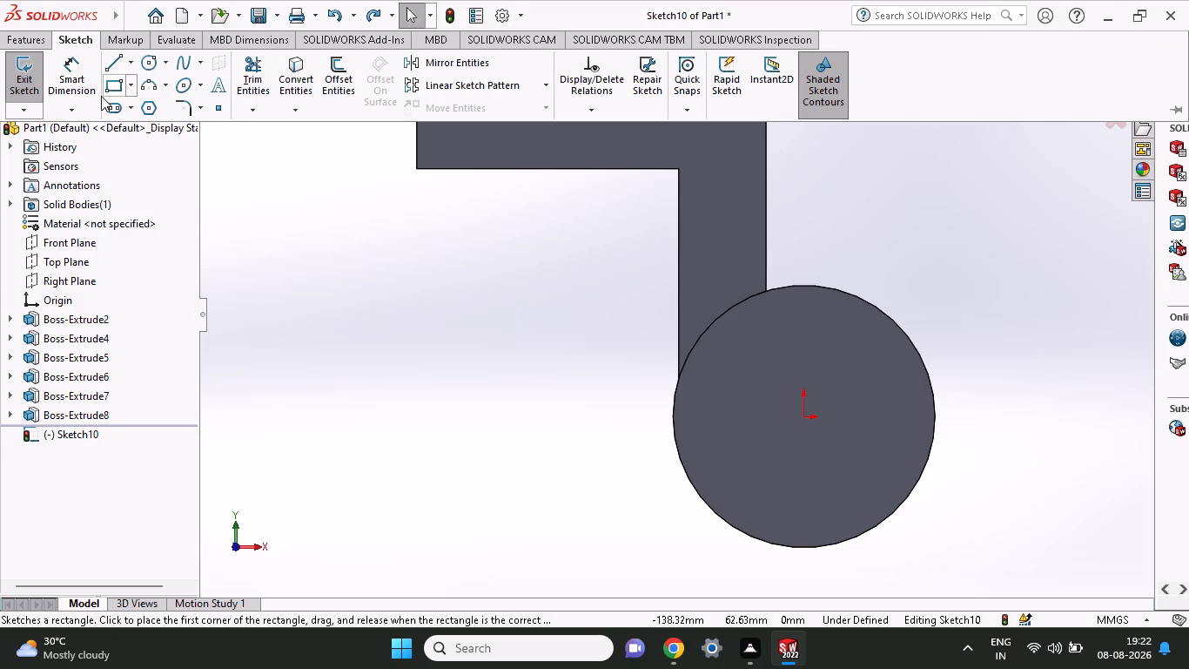
pyautogui.click(285, 71)
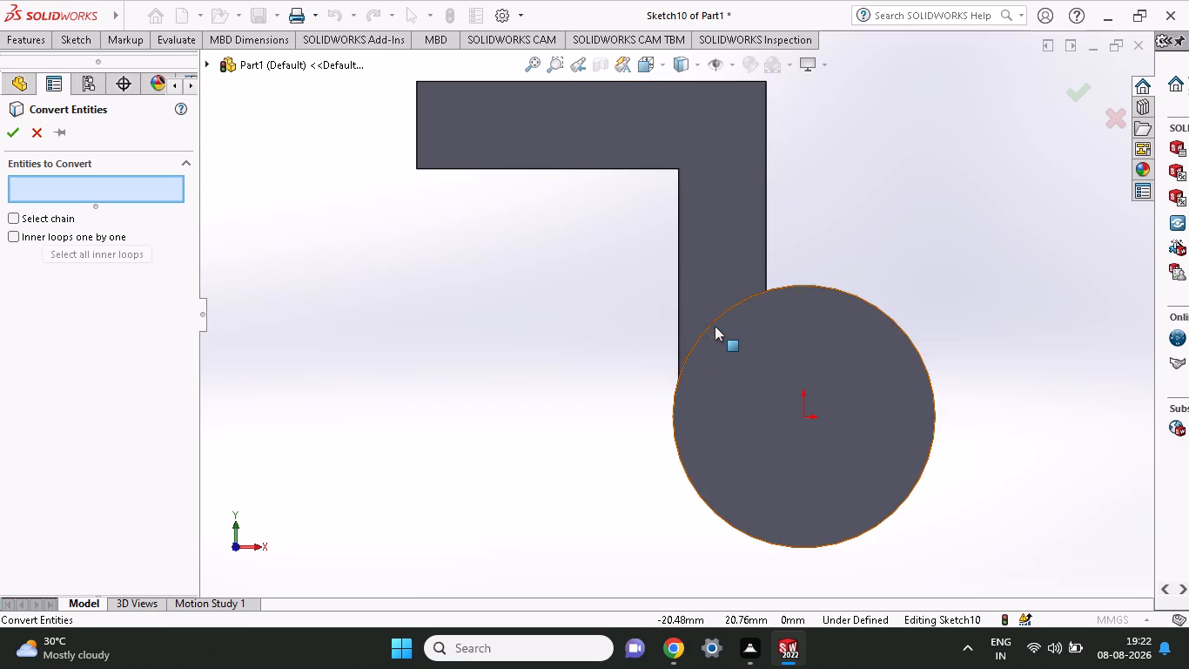
pyautogui.moveTo(914, 224); pyautogui.dragTo(914, 279, button='middle')
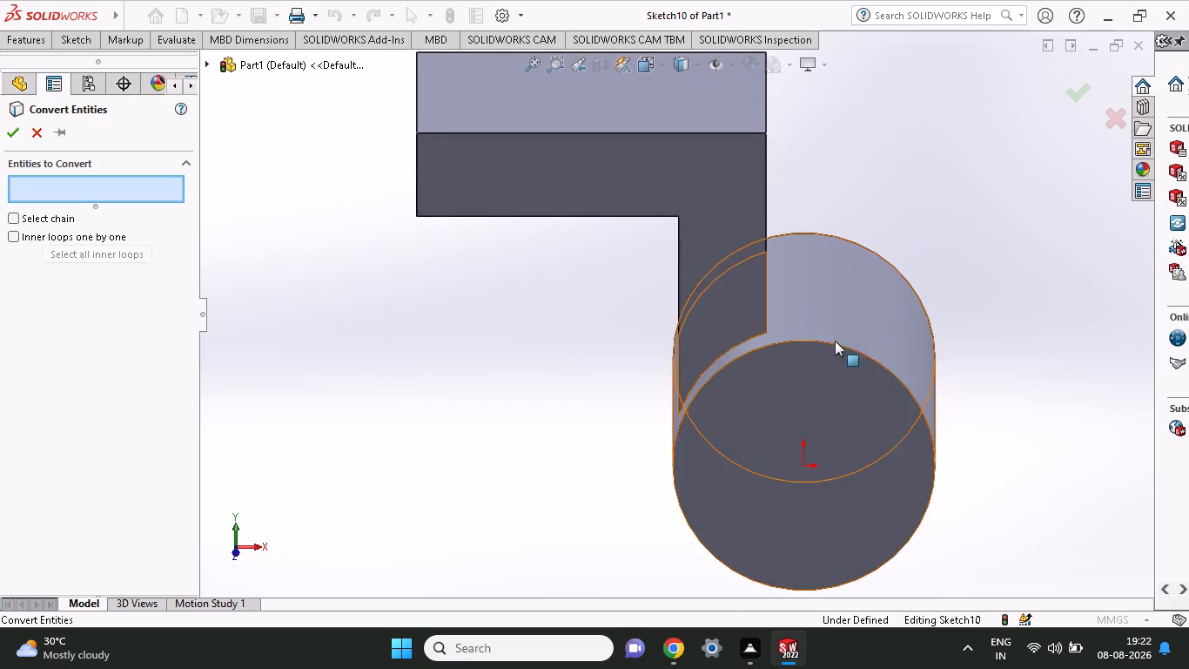
pyautogui.click(829, 345)
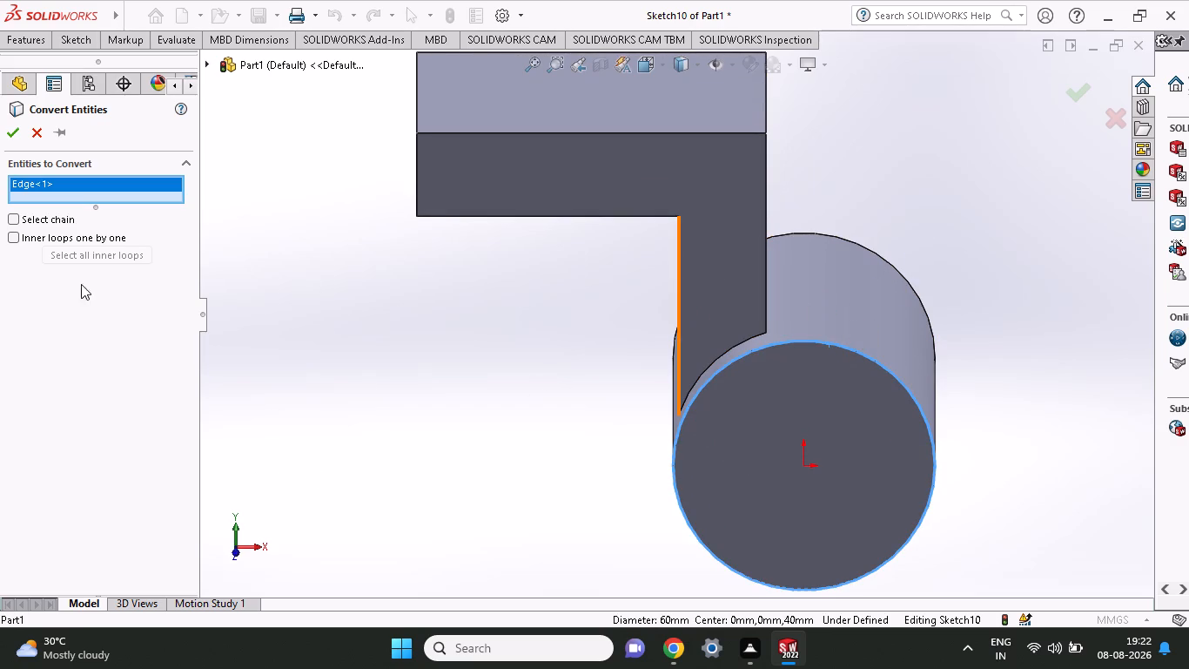
pyautogui.click(13, 141)
pyautogui.click(420, 305)
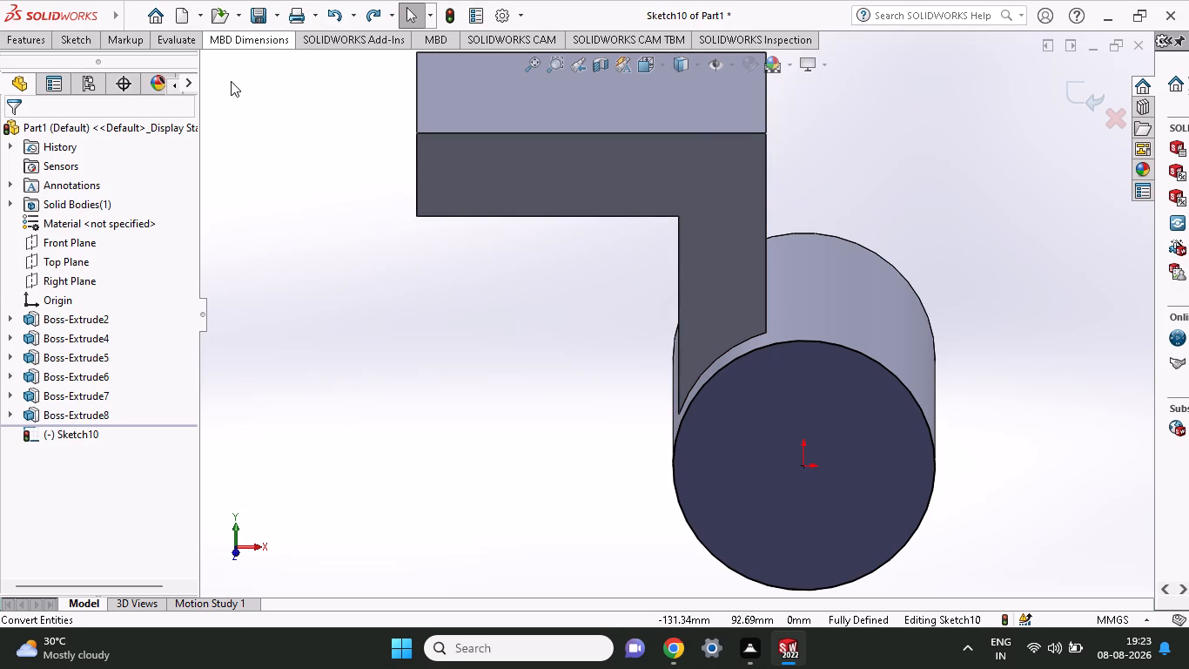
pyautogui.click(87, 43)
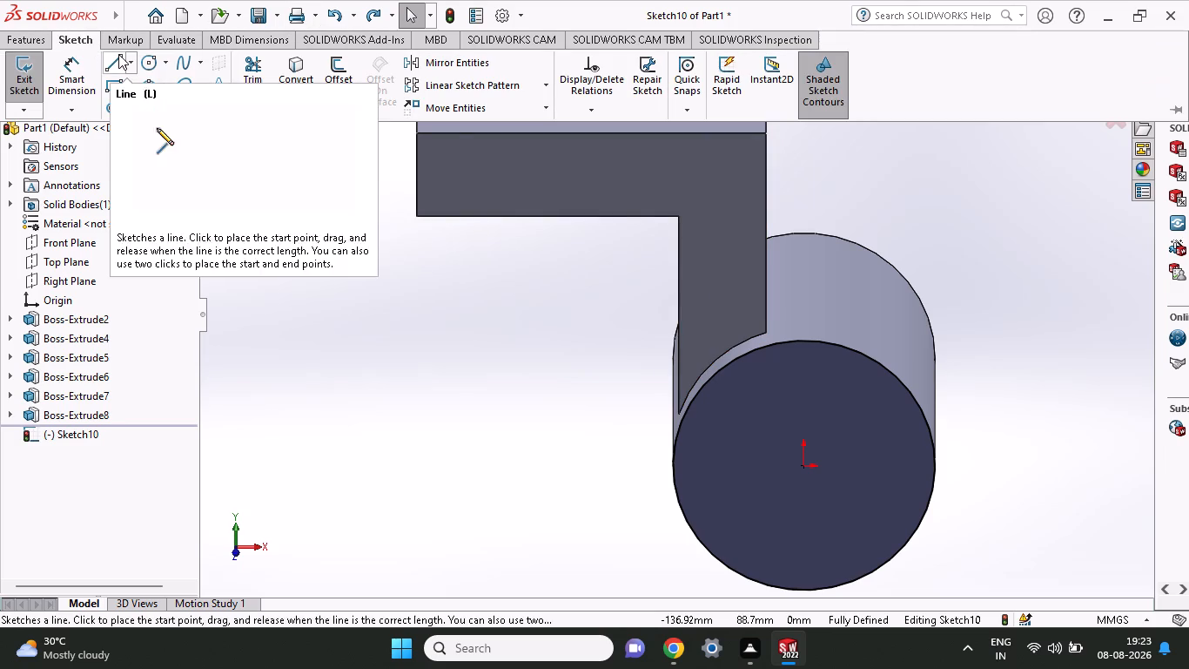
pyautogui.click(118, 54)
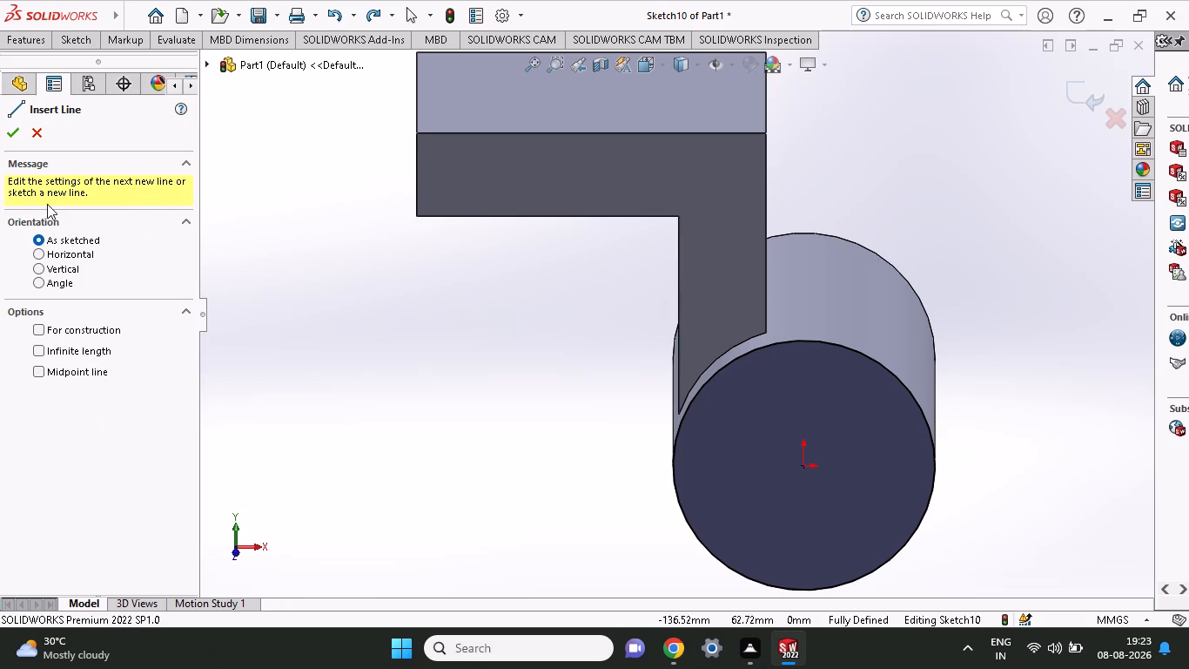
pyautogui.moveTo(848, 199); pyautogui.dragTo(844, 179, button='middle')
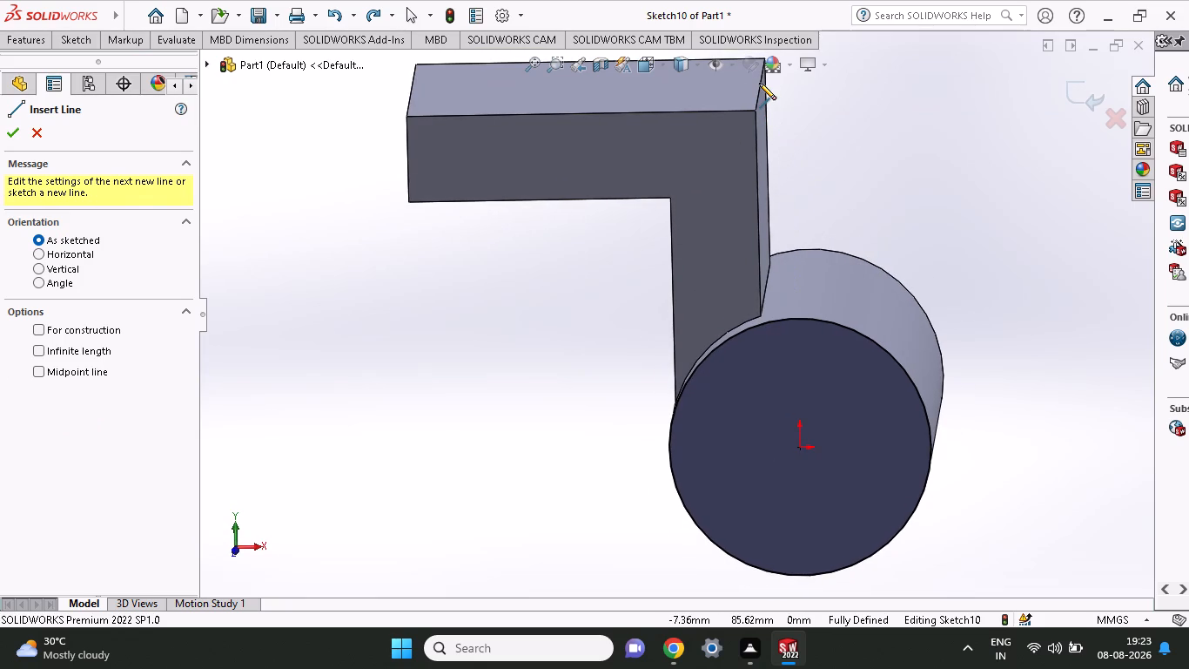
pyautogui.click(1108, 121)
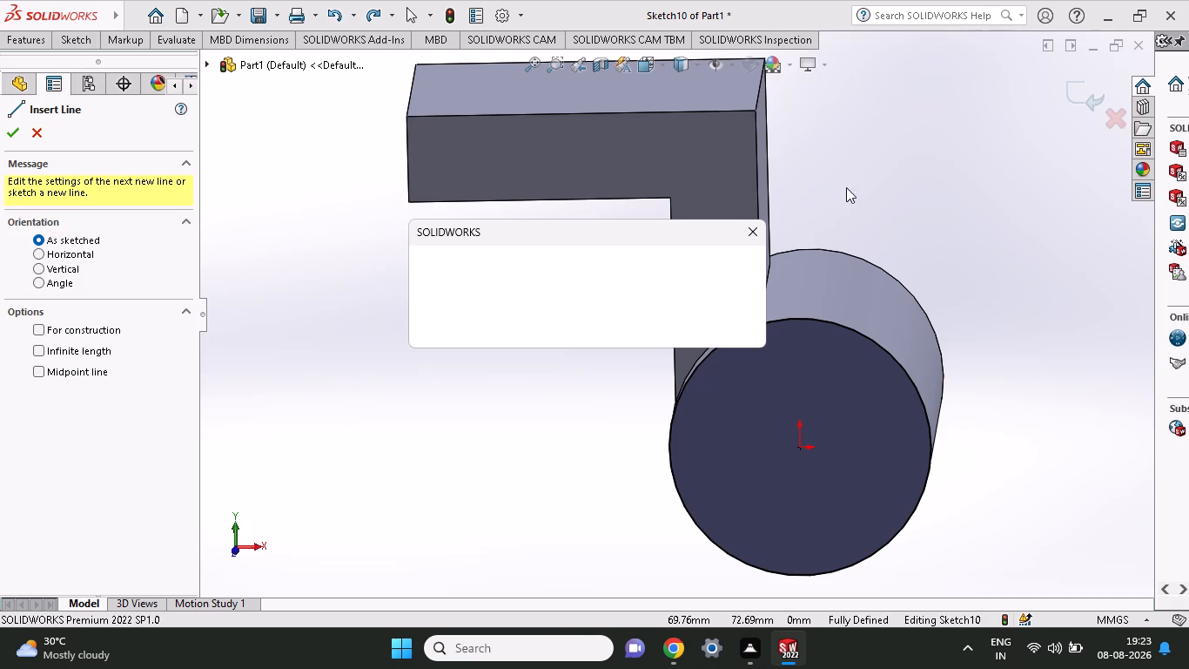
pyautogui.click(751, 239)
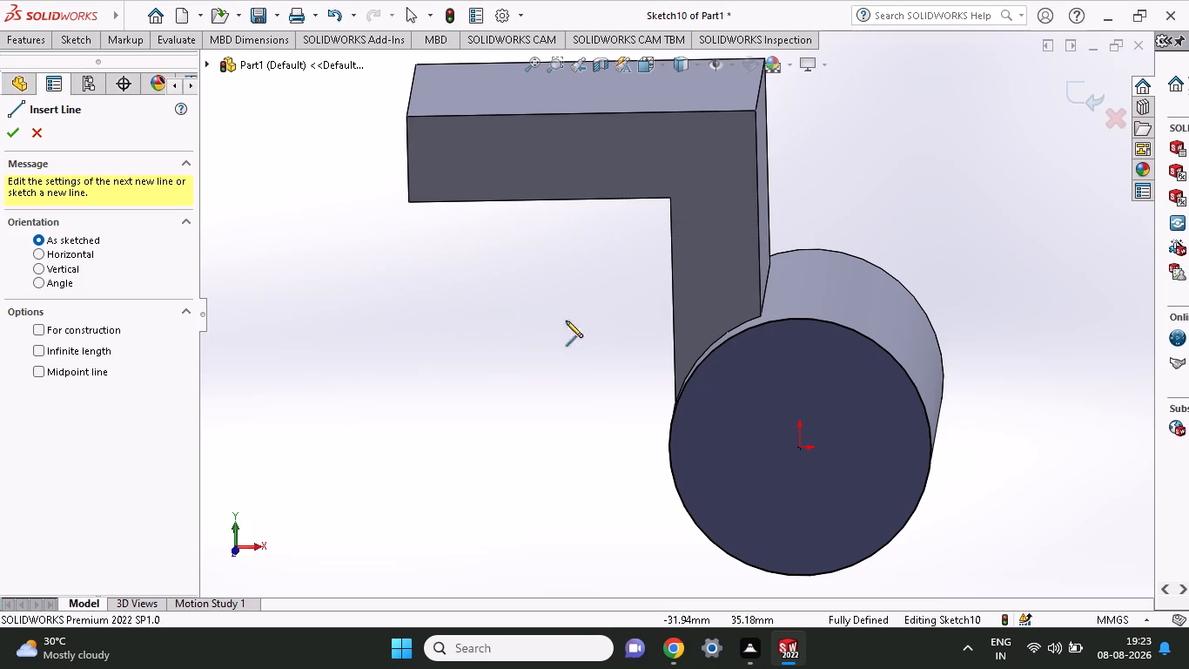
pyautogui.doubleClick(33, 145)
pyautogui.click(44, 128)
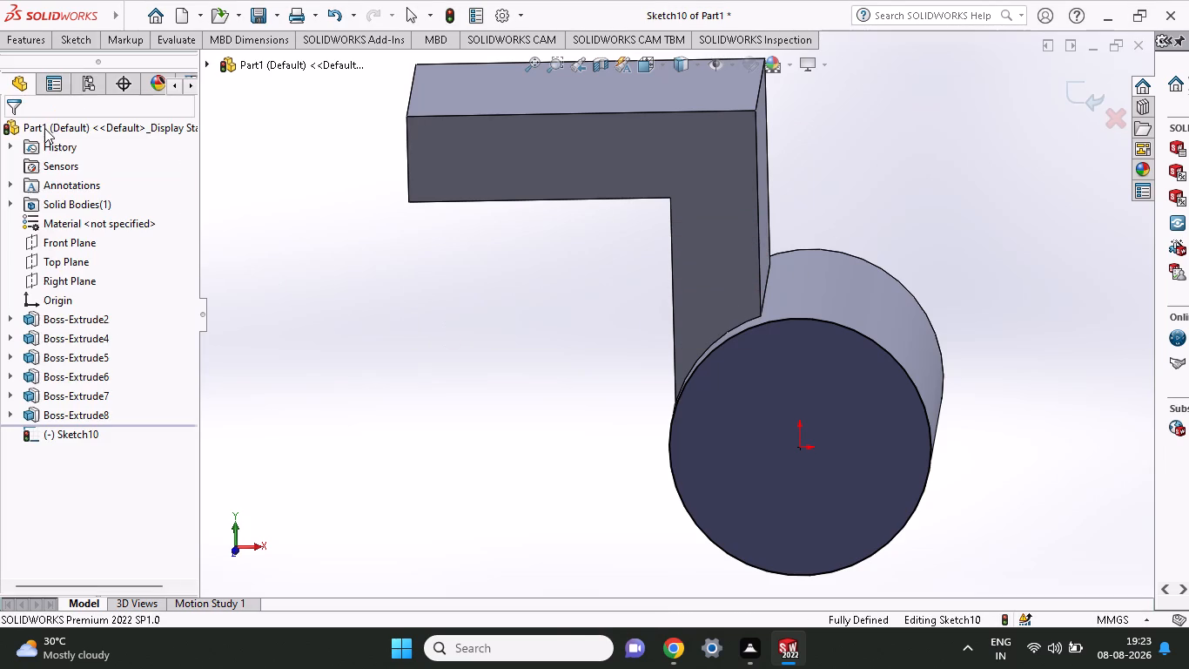
# Exit the sketch that holds the converted circle.
pyautogui.click(75, 36)
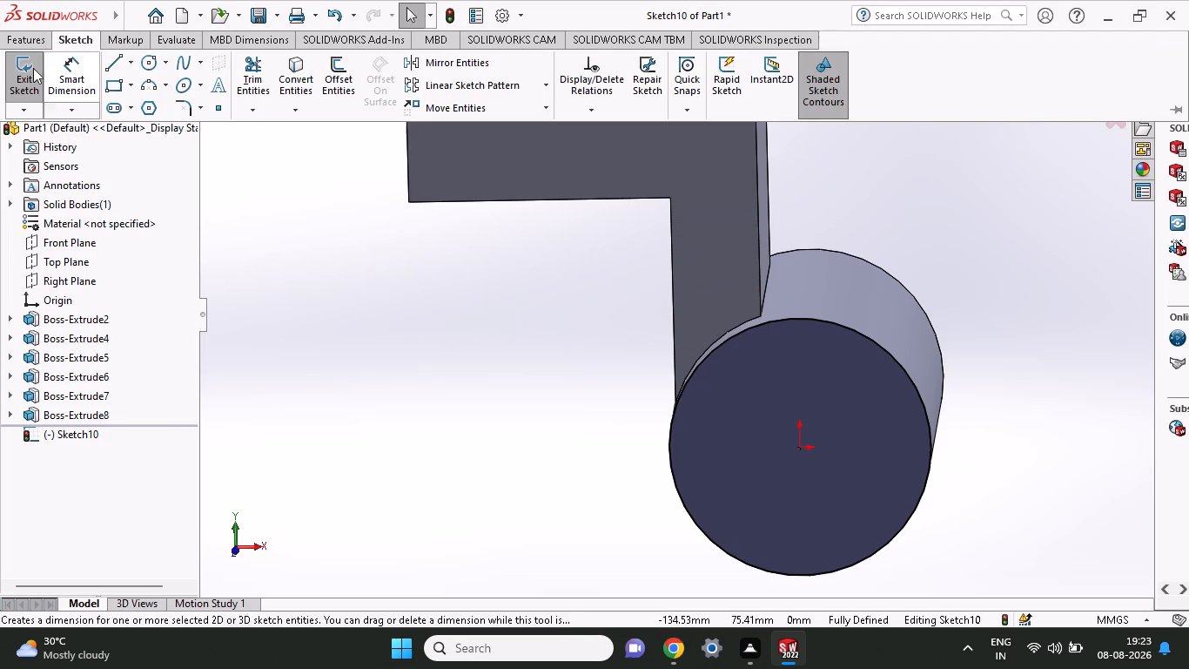
pyautogui.click(27, 71)
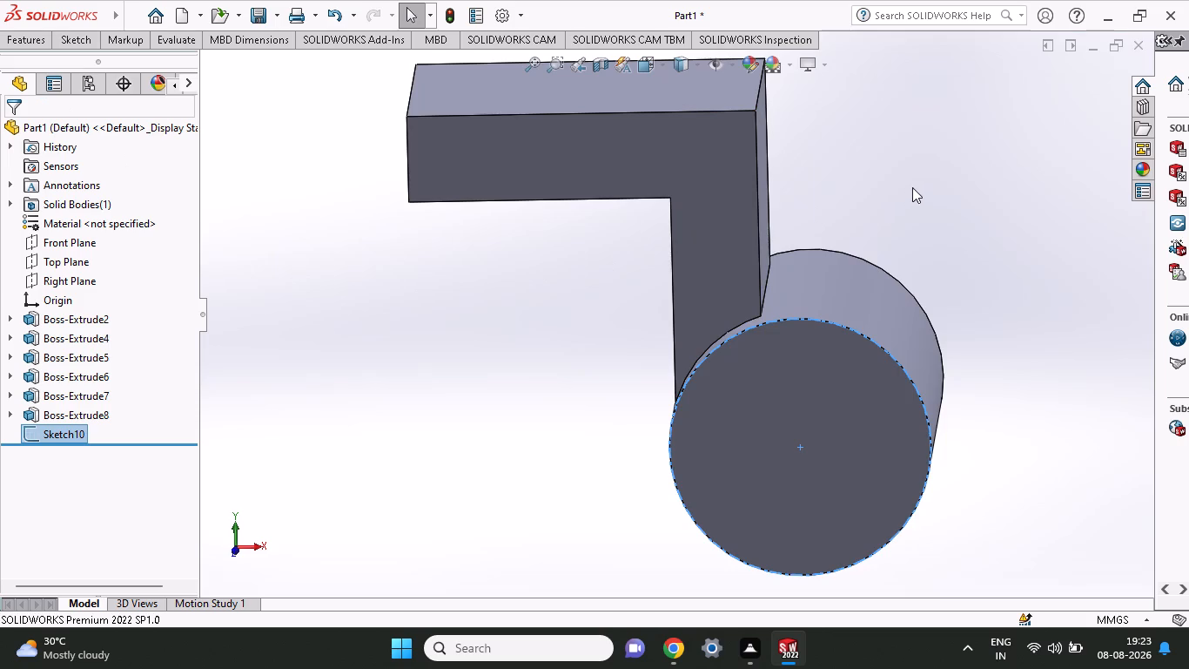
# Start another new sketch on the cylinder's front circular face.
pyautogui.moveTo(912, 187); pyautogui.dragTo(844, 206, button='middle')
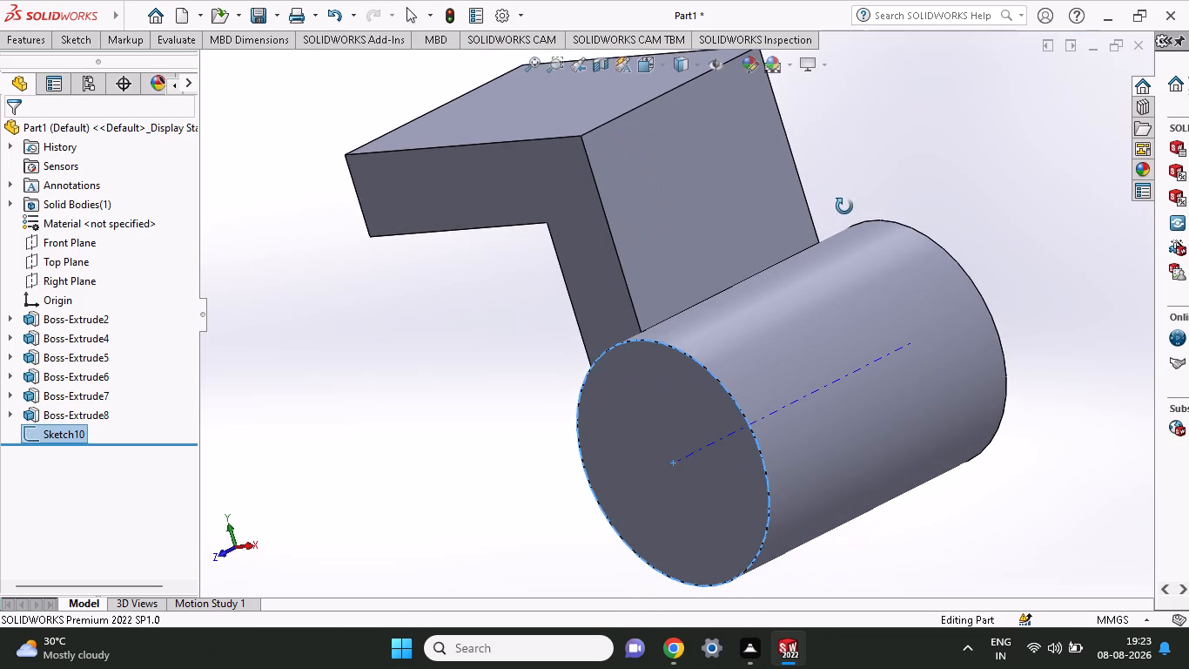
pyautogui.moveTo(844, 206); pyautogui.dragTo(884, 190, button='middle')
pyautogui.click(936, 148)
pyautogui.hotkey('ctrl', '7')
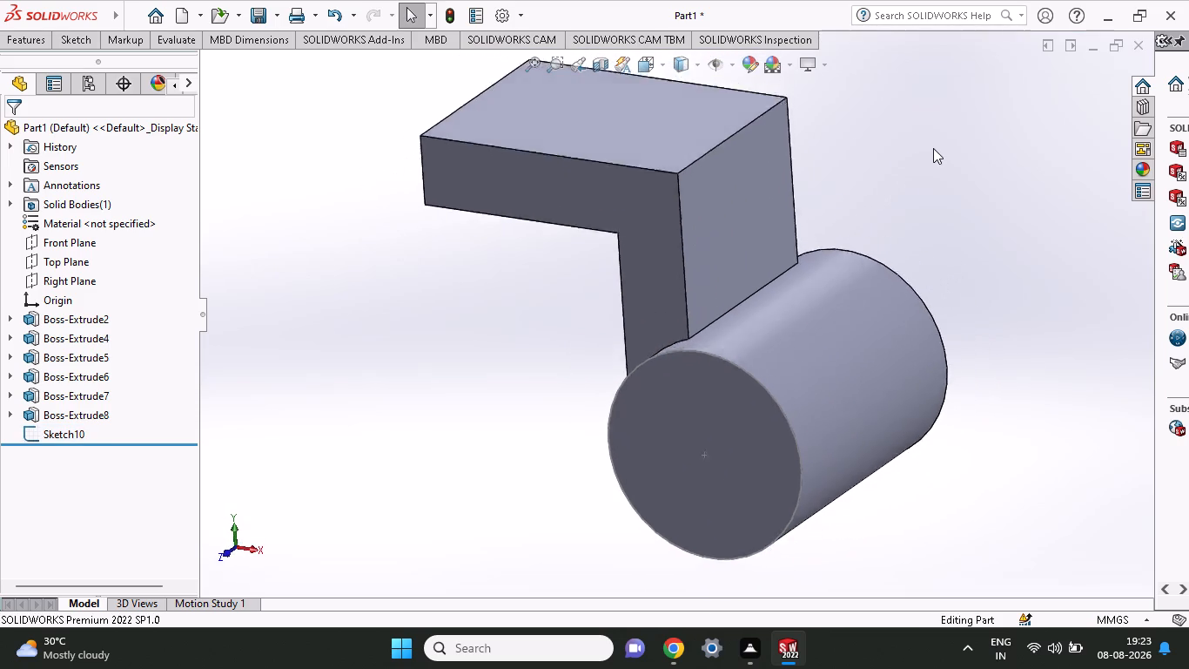
pyautogui.click(370, 297)
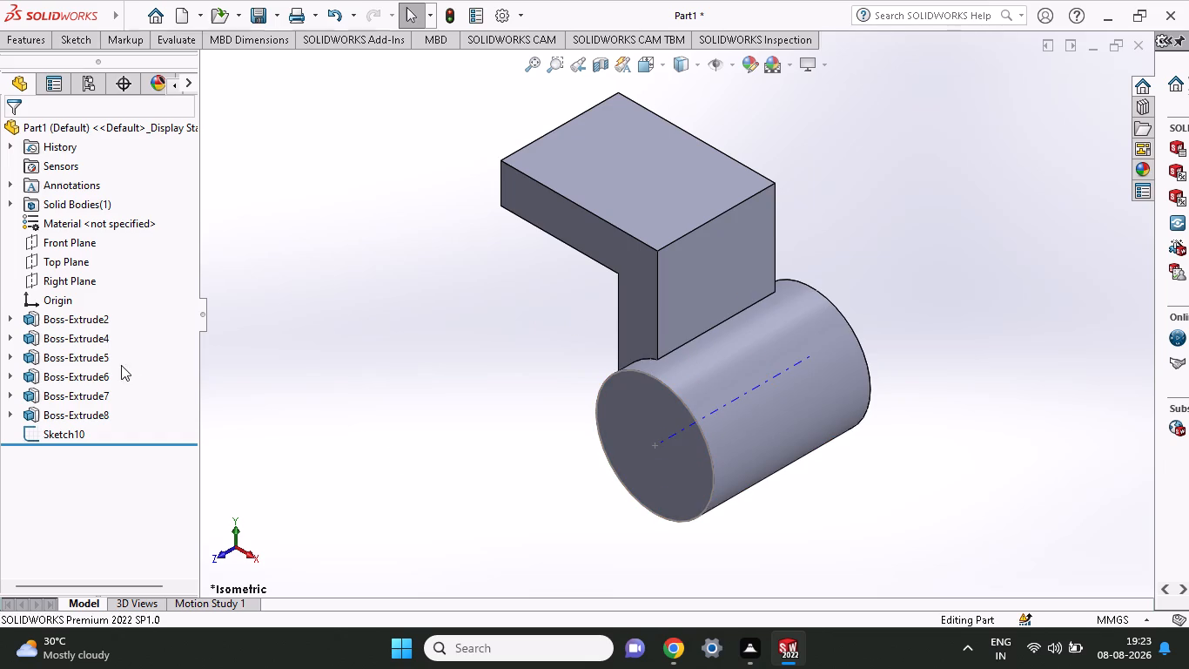
pyautogui.click(75, 41)
pyautogui.click(24, 80)
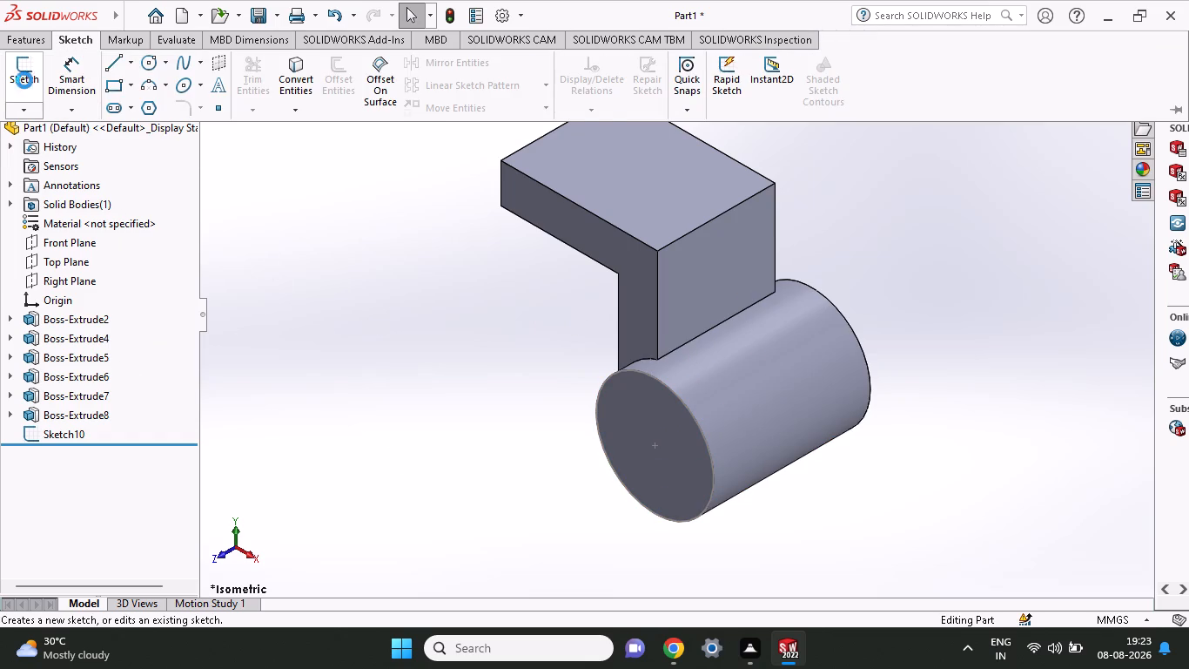
pyautogui.click(643, 456)
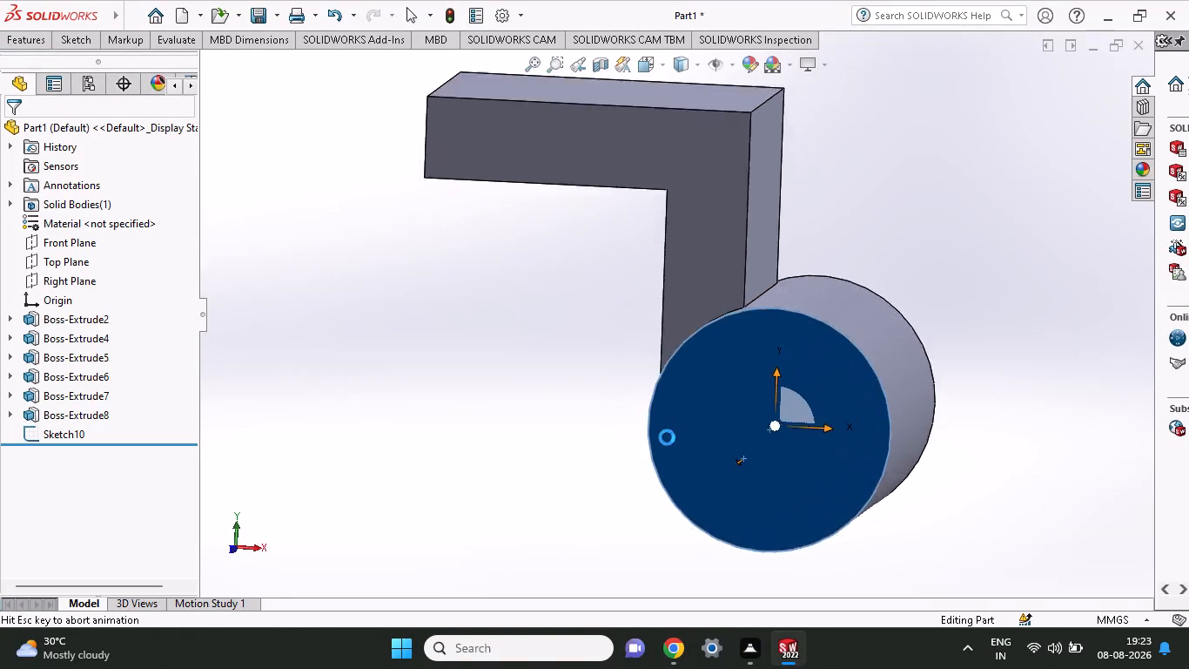
# Draw a slanted line about 71 mm long from the arm's upper outer corner, tangent to the cylinder's circle.
pyautogui.moveTo(360, 316); pyautogui.dragTo(363, 294, button='right')
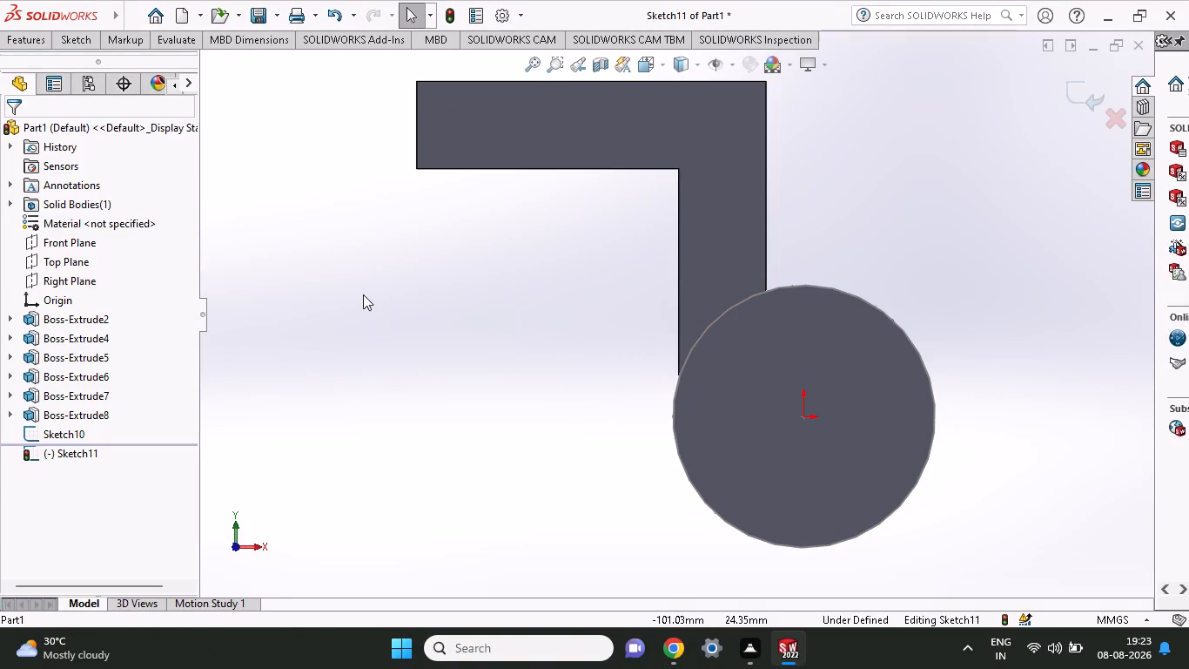
pyautogui.moveTo(363, 294); pyautogui.dragTo(365, 298, button='right')
pyautogui.moveTo(417, 276); pyautogui.dragTo(305, 321, button='right')
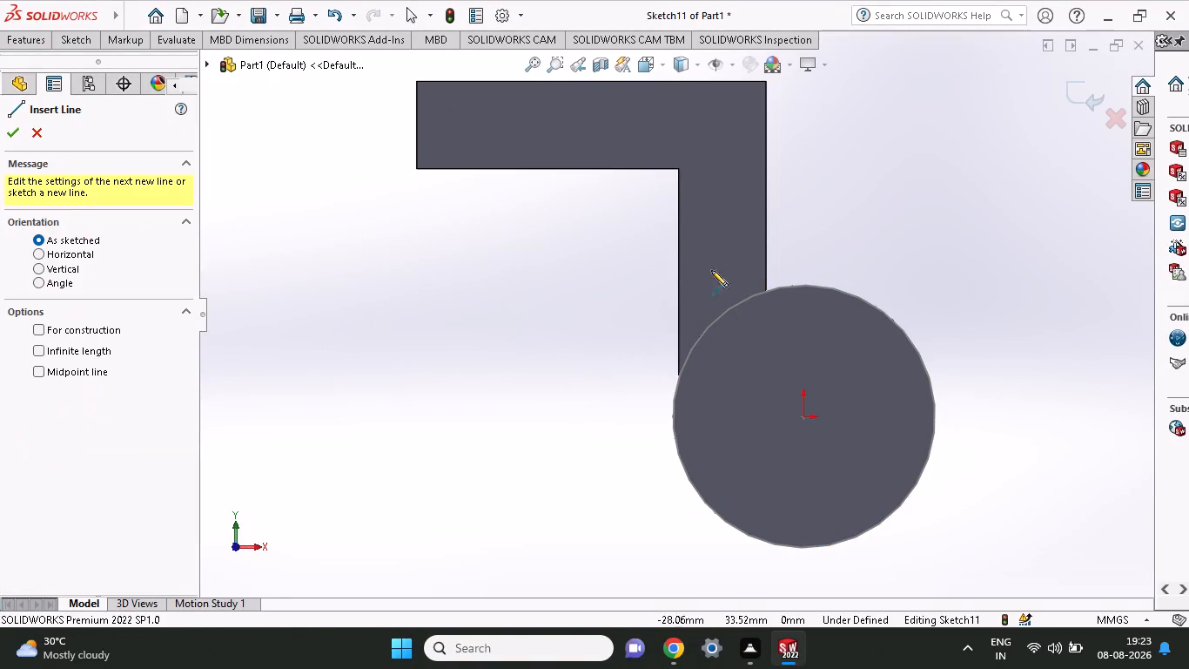
pyautogui.click(766, 80)
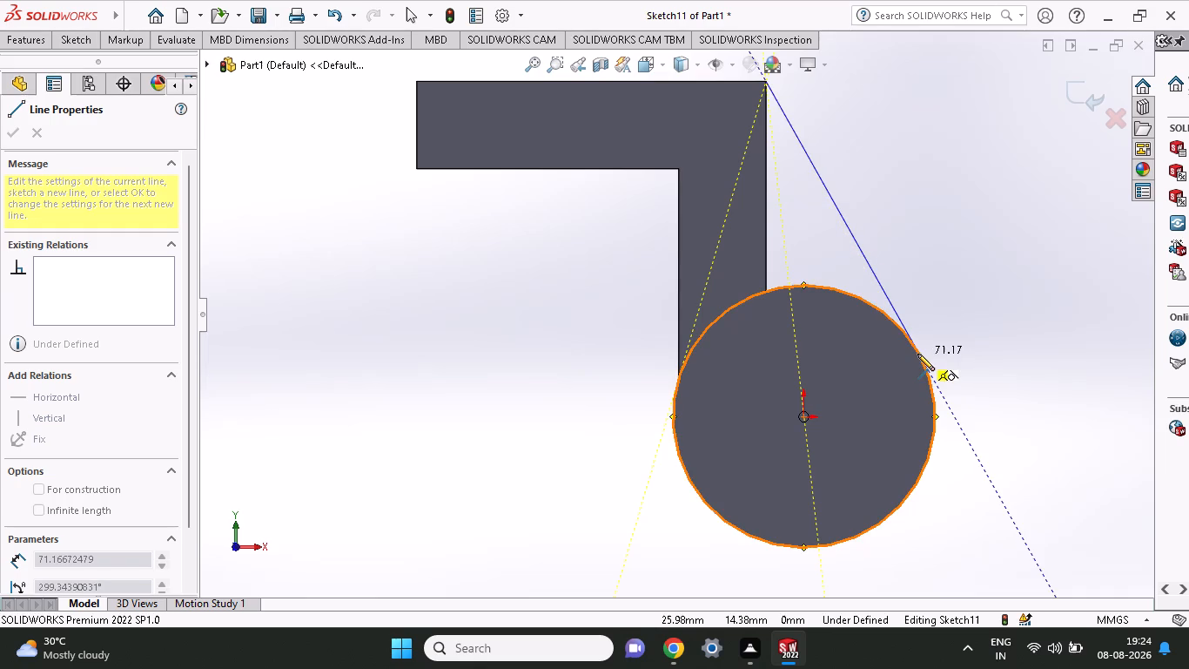
pyautogui.click(917, 354)
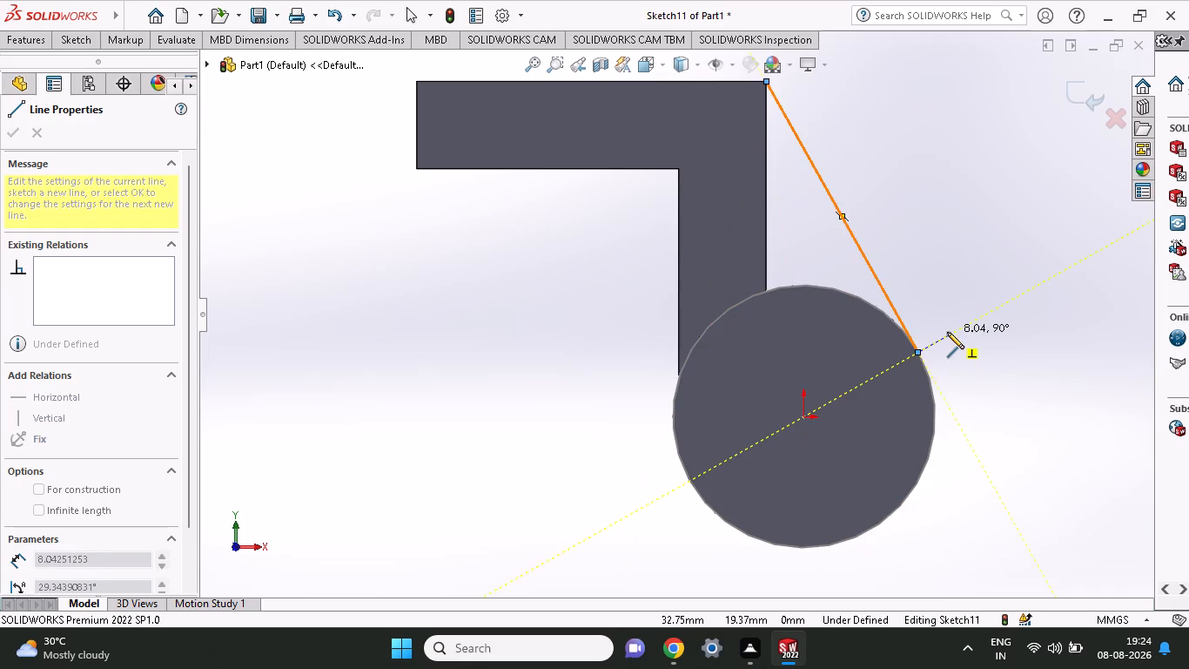
pyautogui.rightClick(944, 317)
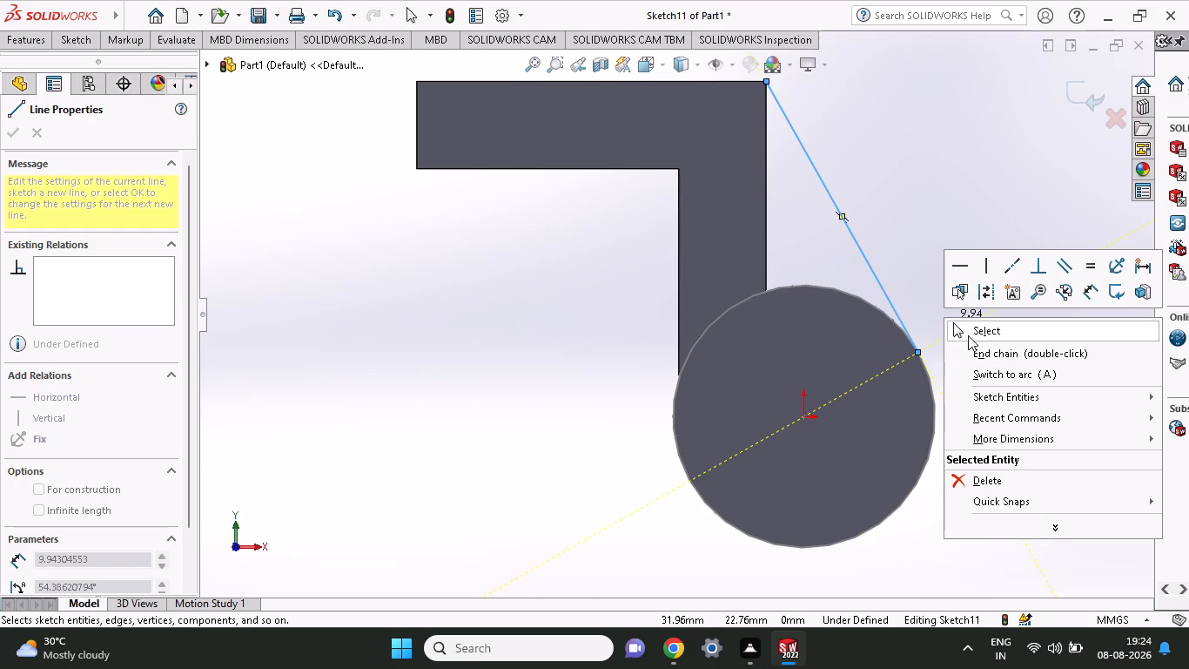
pyautogui.click(968, 335)
# Draw a vertical line about 49 mm long from the same corner along the arm's outer edge to the cylinder's circle.
pyautogui.moveTo(490, 341); pyautogui.dragTo(355, 374, button='right')
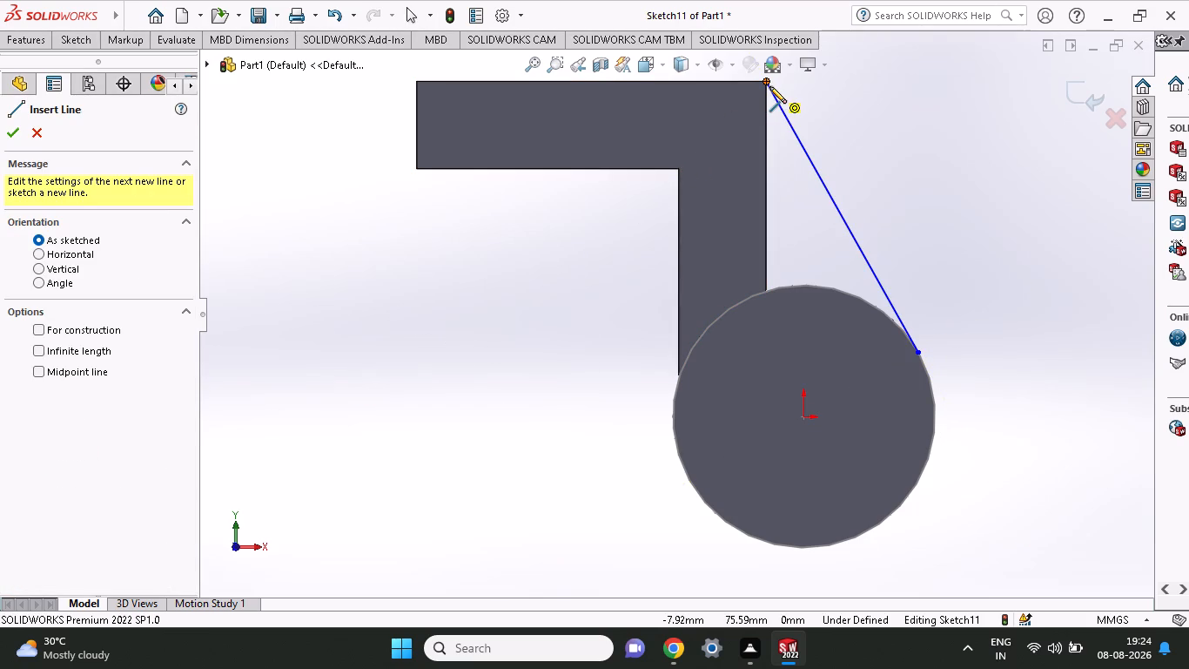
pyautogui.click(764, 79)
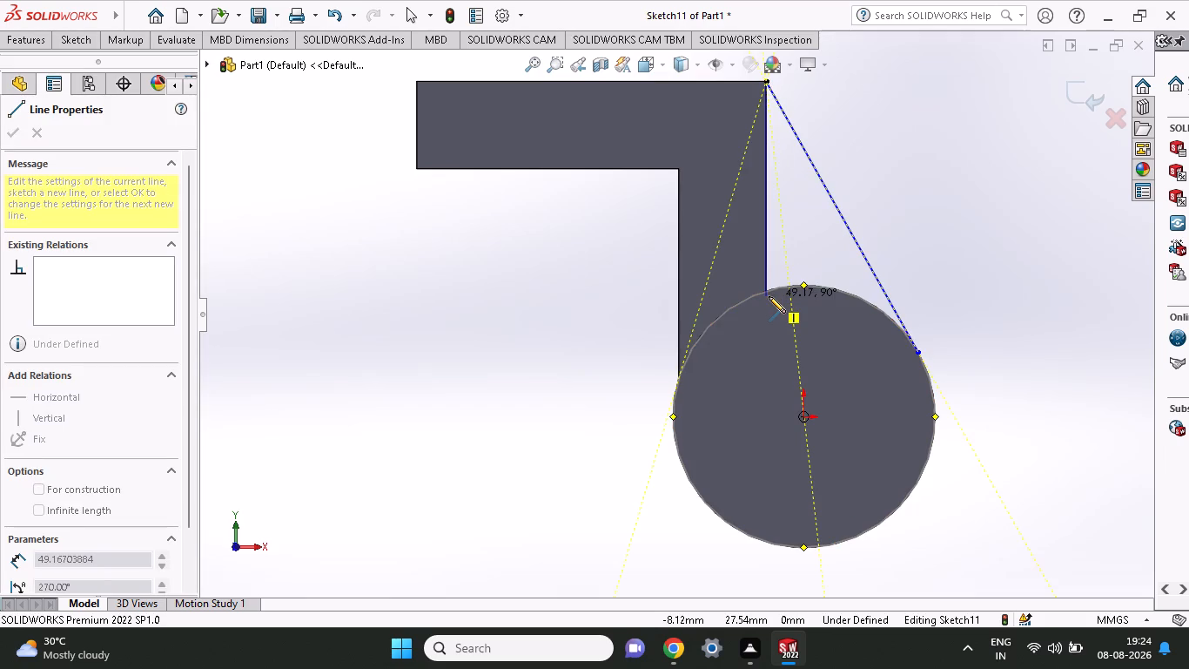
pyautogui.click(769, 296)
pyautogui.rightClick(797, 244)
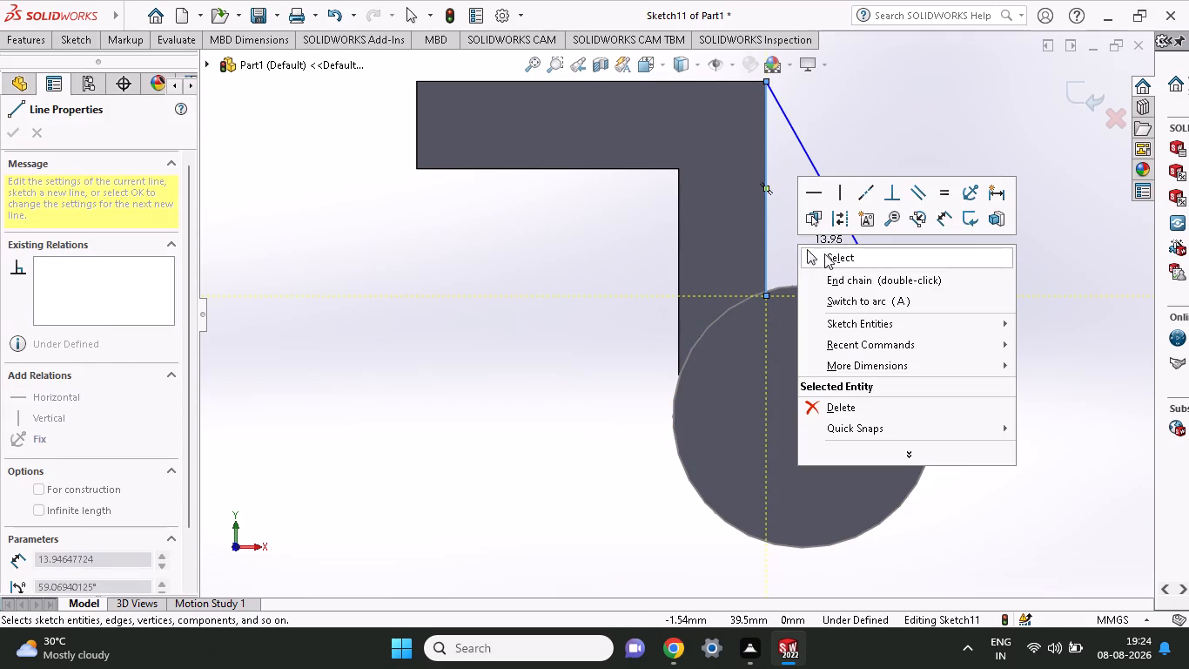
pyautogui.click(824, 253)
pyautogui.click(559, 390)
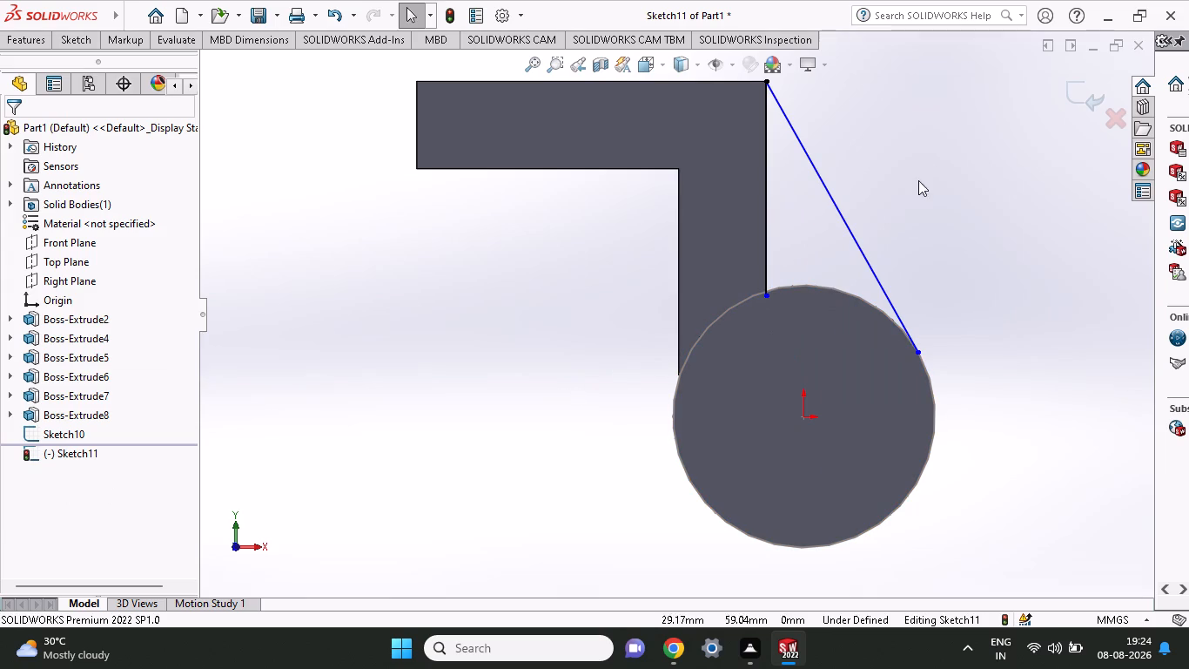
# Exit the sketch with the two rib lines.
pyautogui.click(890, 240)
pyautogui.moveTo(890, 240); pyautogui.dragTo(840, 267)
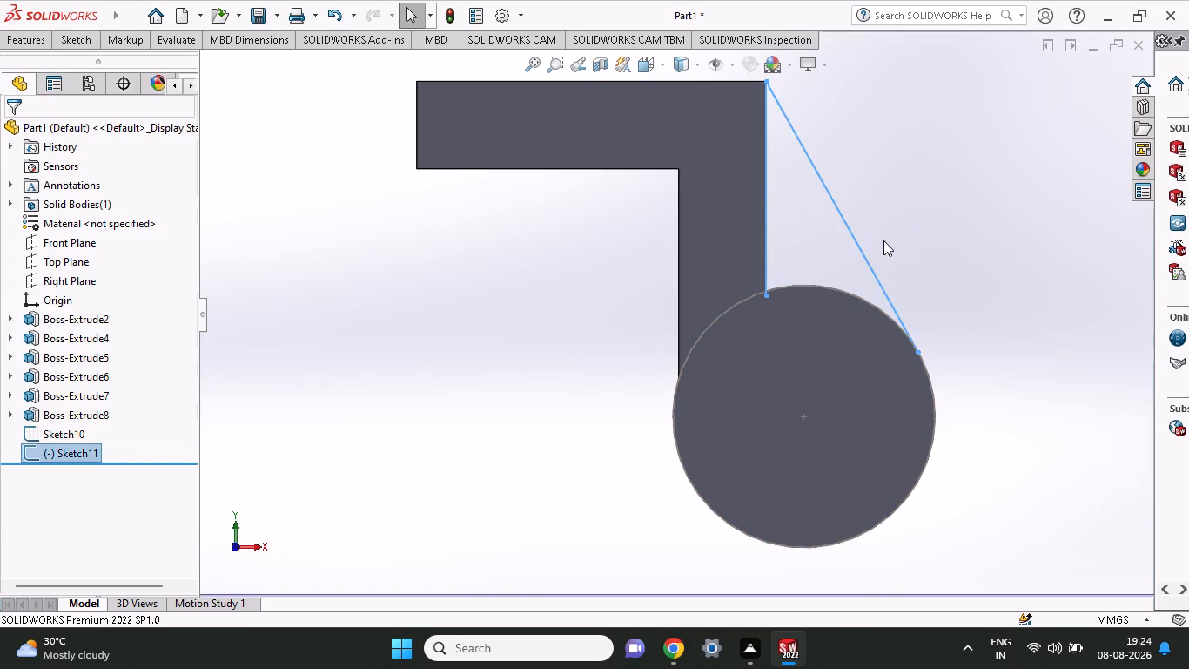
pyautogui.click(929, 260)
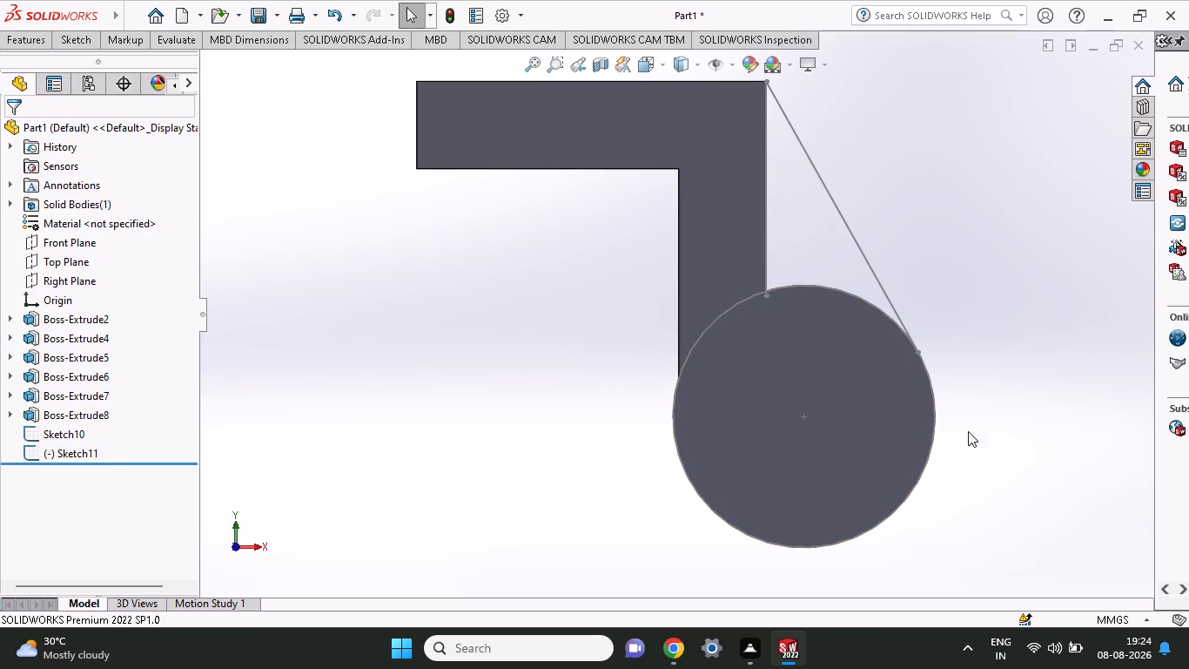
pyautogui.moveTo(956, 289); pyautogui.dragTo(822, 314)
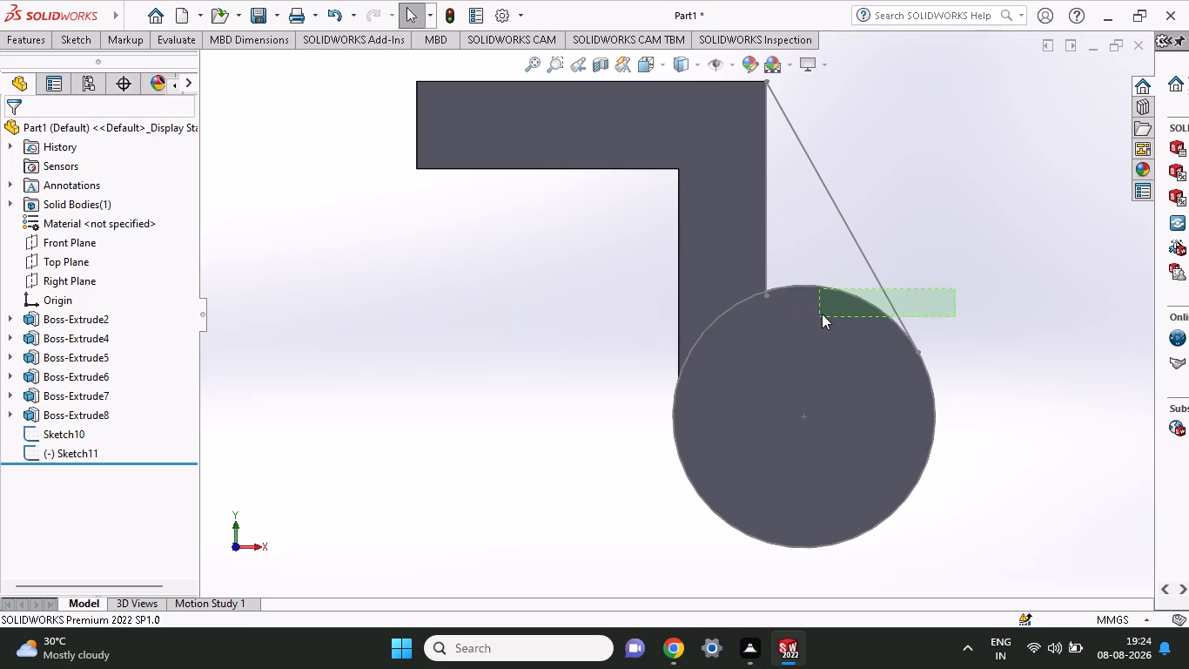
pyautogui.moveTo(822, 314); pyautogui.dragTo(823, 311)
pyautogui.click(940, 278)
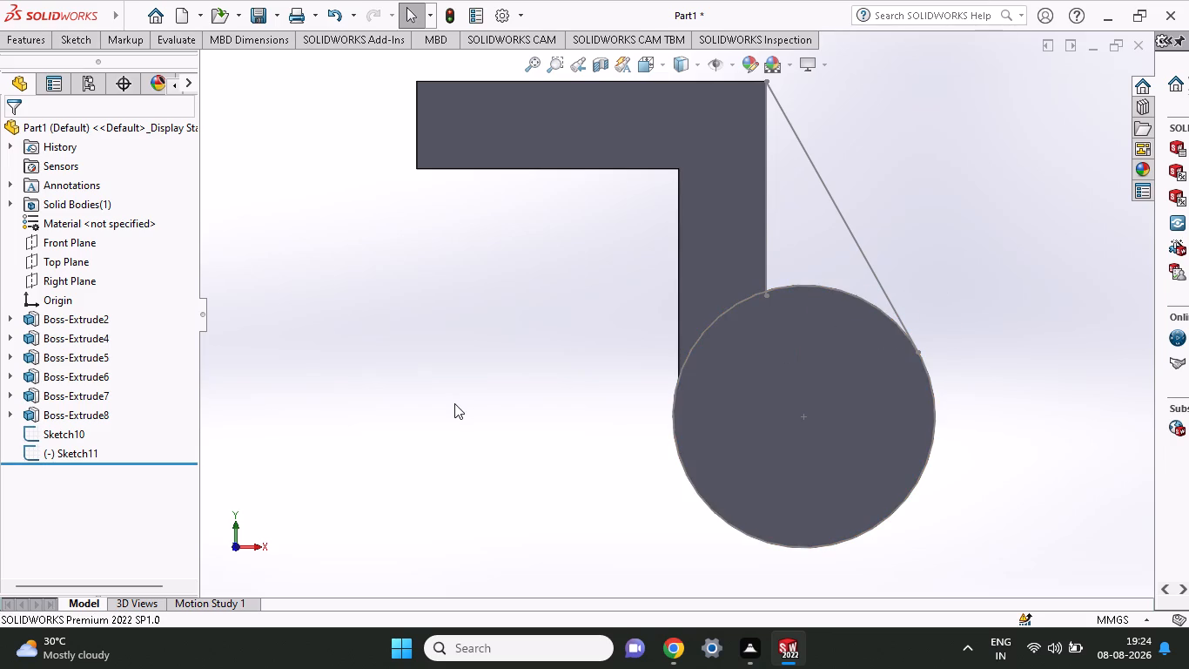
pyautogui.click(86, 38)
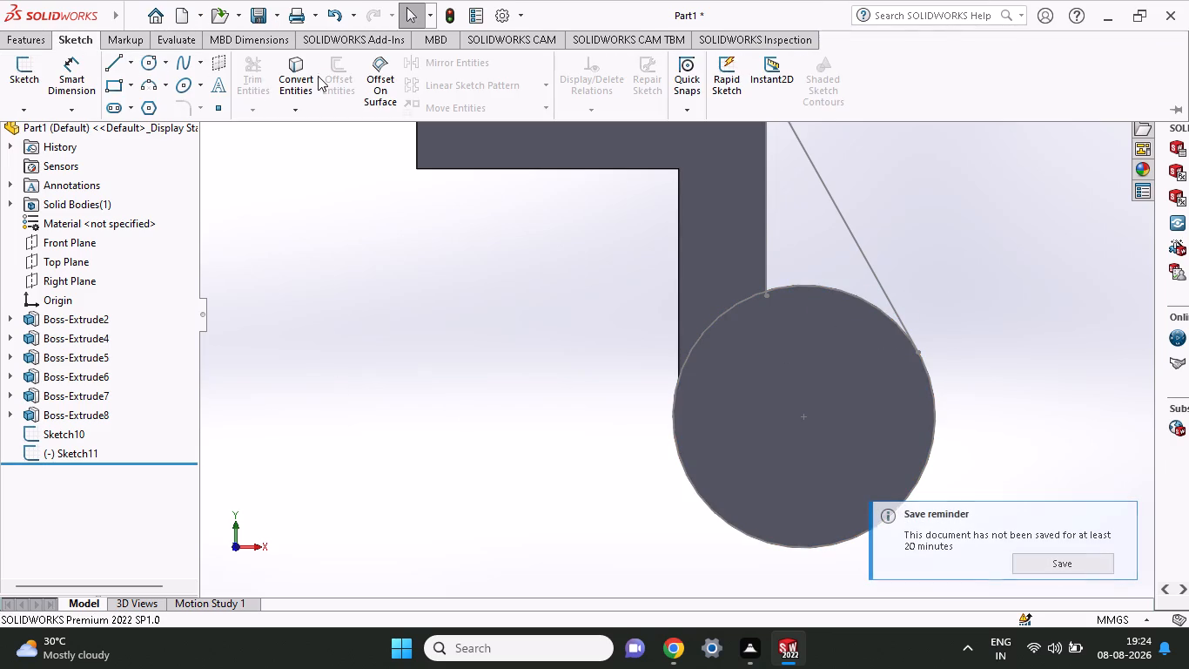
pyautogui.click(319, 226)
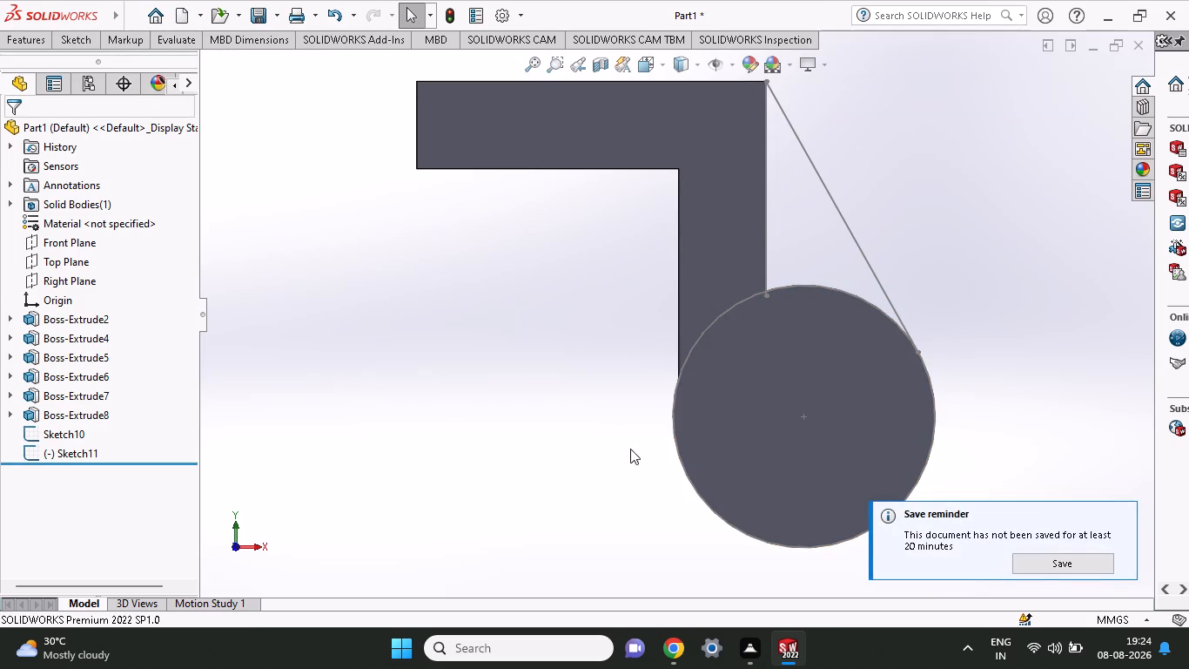
# Undo the sketch exit and the vertical rib line, returning to editing the sketch with only the slanted line.
pyautogui.click(1115, 516)
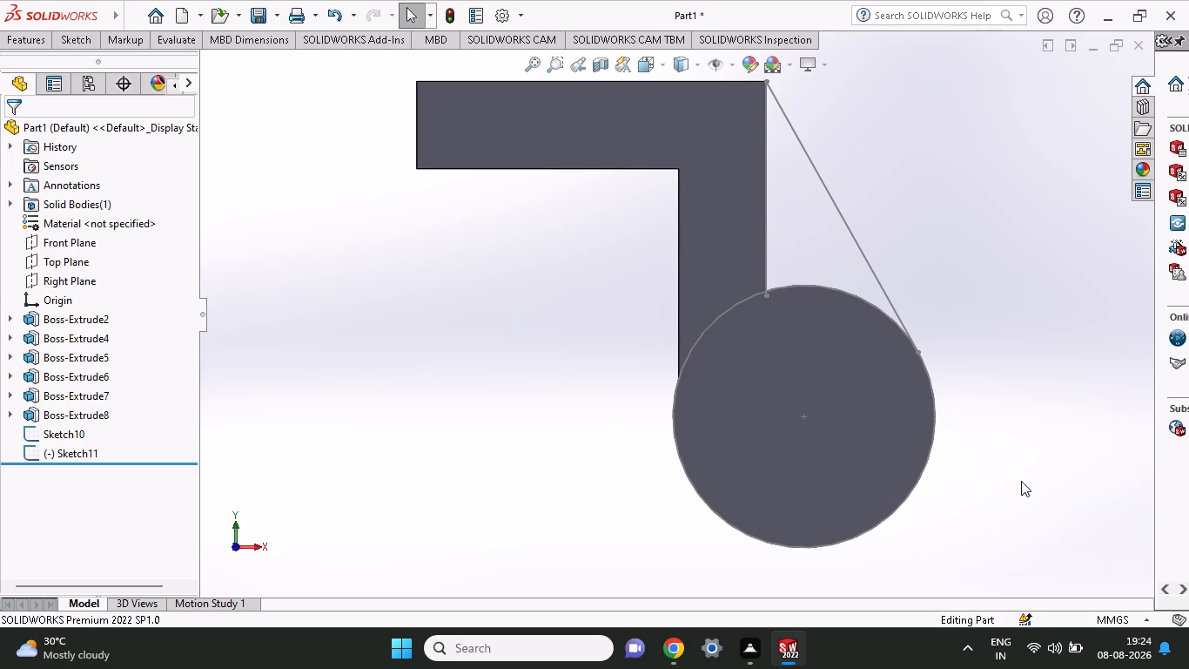
pyautogui.hotkey('ctrl', 'z')
pyautogui.hotkey('ctrl', 'z')
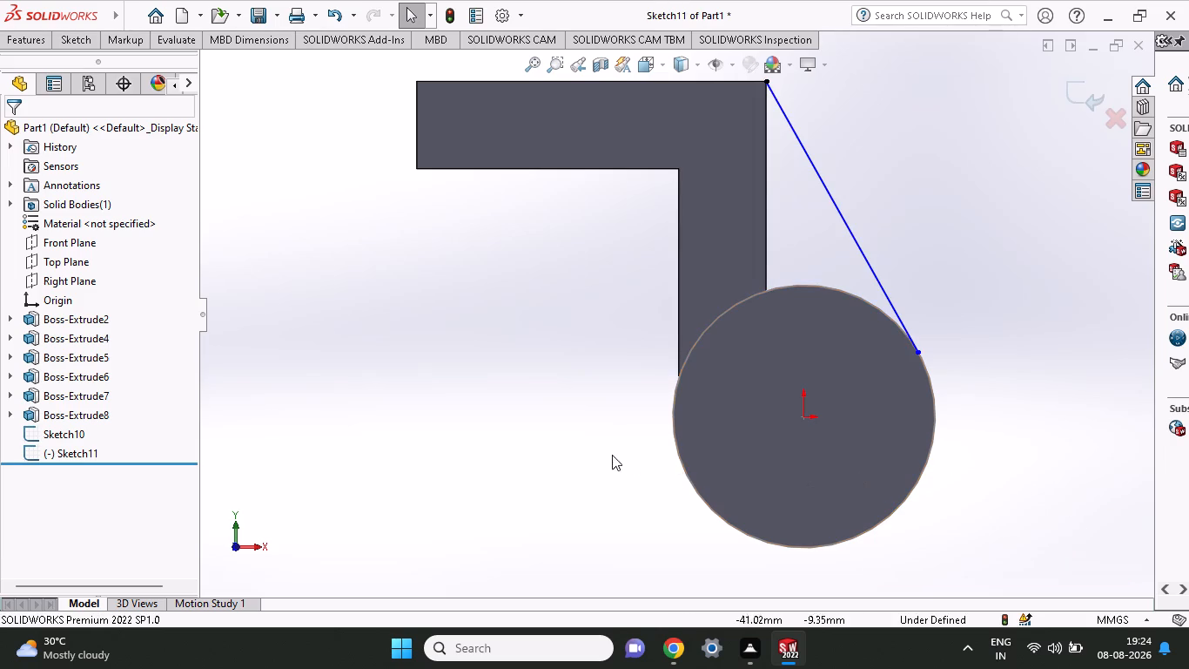
pyautogui.click(594, 452)
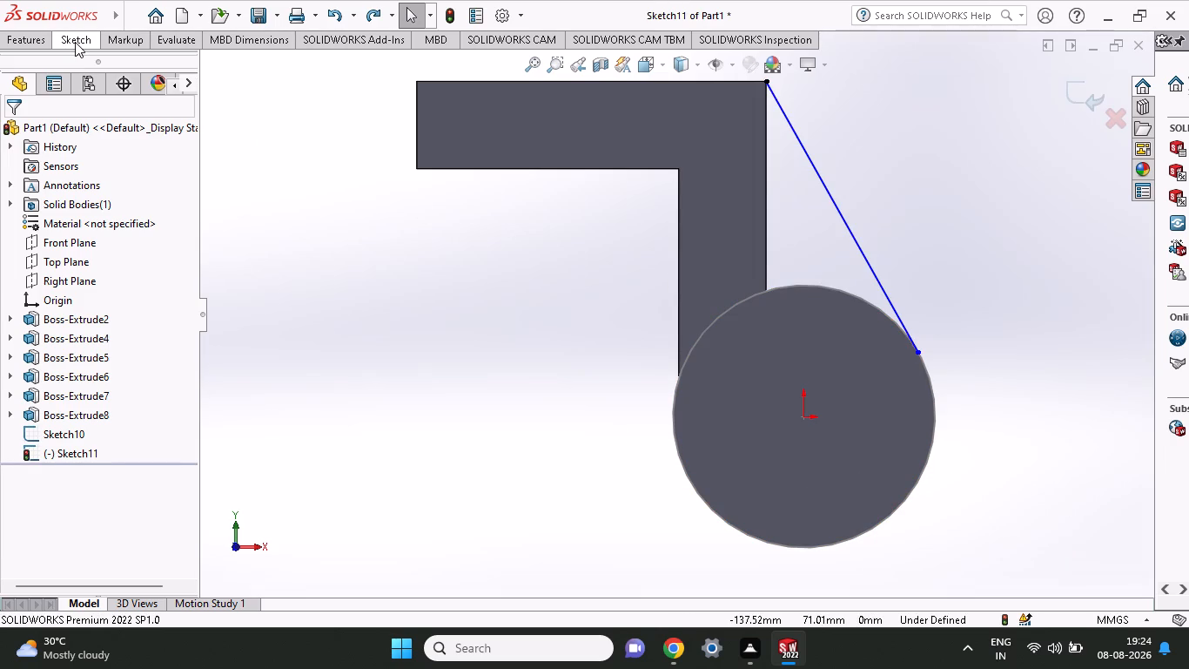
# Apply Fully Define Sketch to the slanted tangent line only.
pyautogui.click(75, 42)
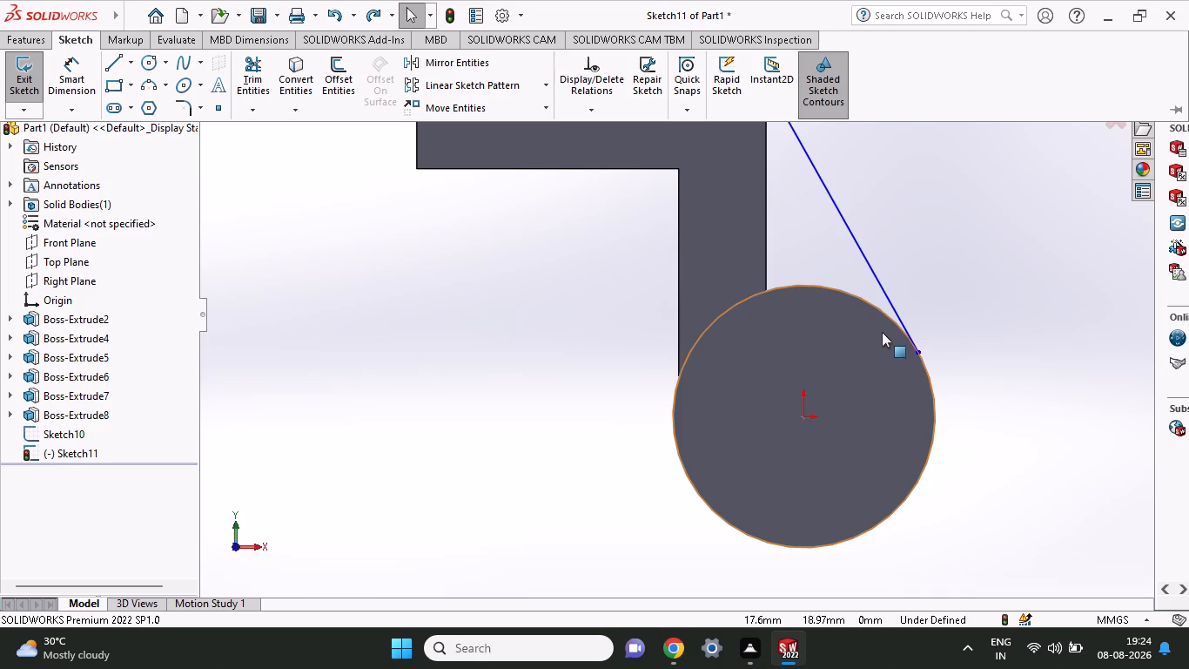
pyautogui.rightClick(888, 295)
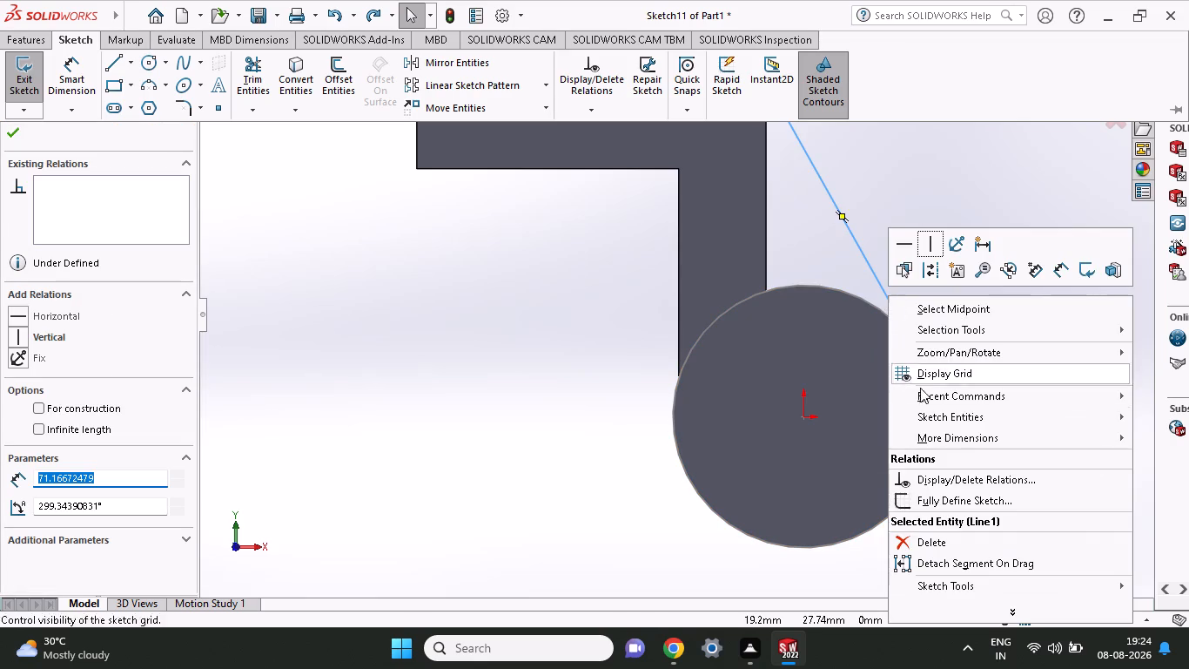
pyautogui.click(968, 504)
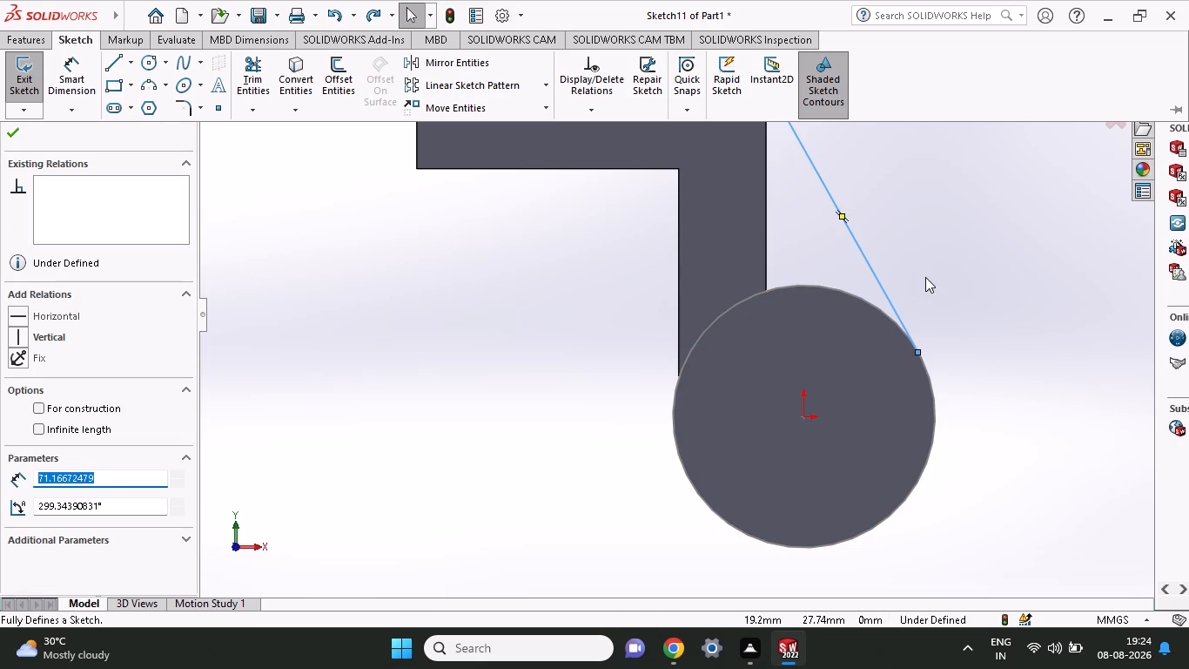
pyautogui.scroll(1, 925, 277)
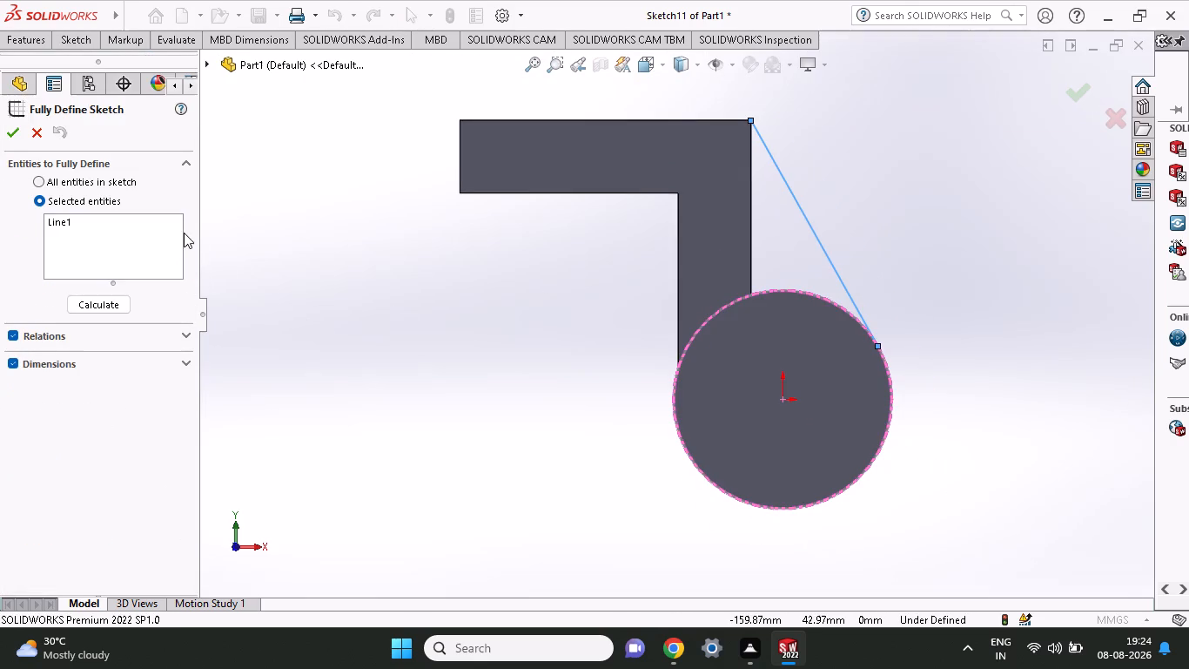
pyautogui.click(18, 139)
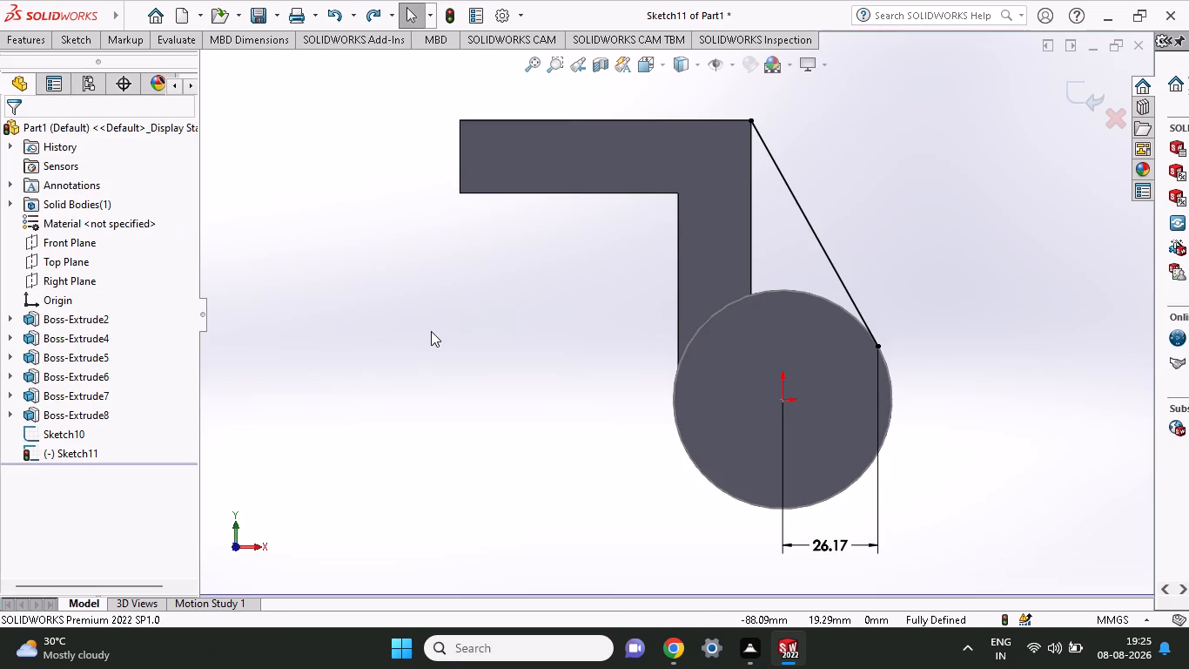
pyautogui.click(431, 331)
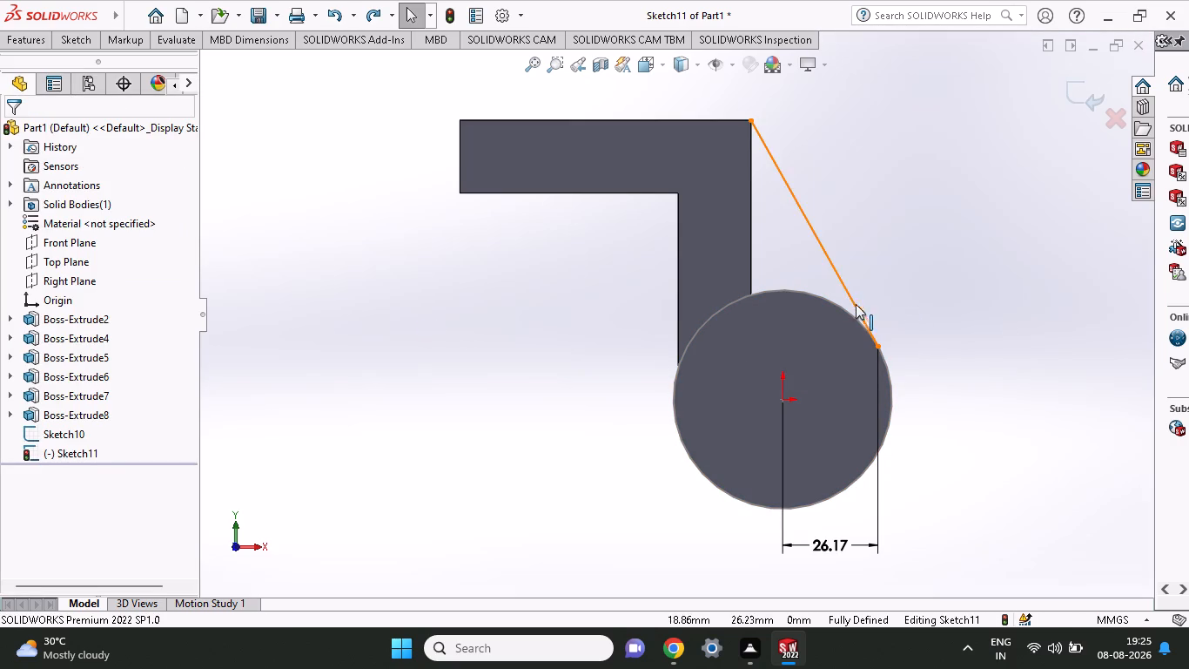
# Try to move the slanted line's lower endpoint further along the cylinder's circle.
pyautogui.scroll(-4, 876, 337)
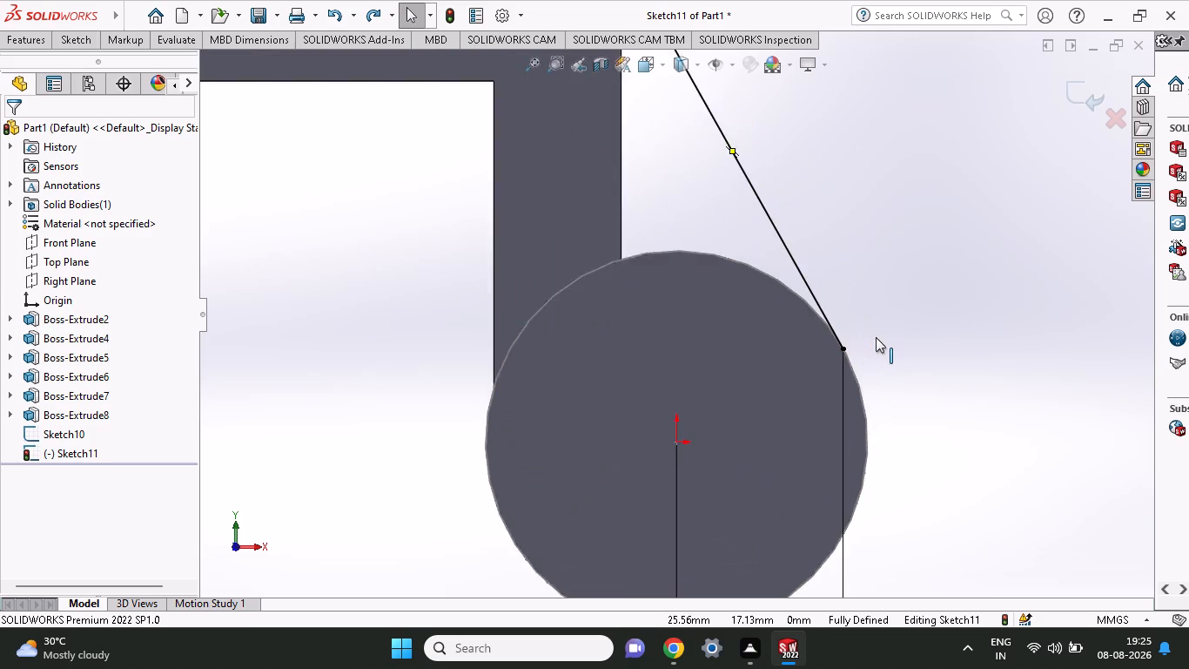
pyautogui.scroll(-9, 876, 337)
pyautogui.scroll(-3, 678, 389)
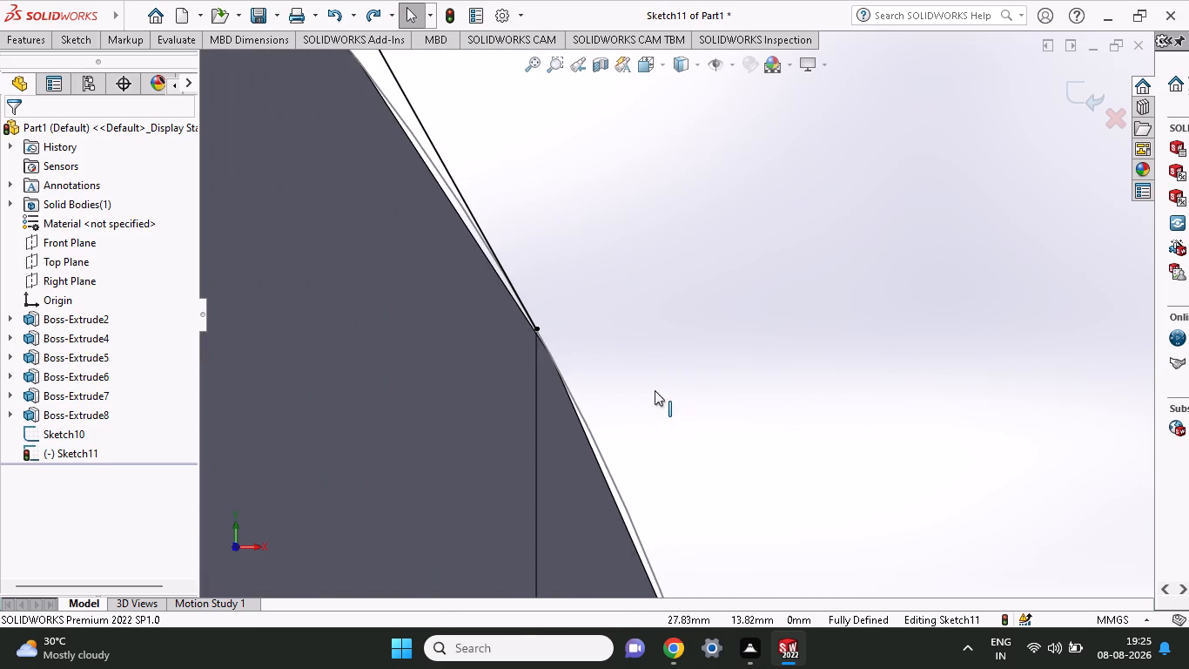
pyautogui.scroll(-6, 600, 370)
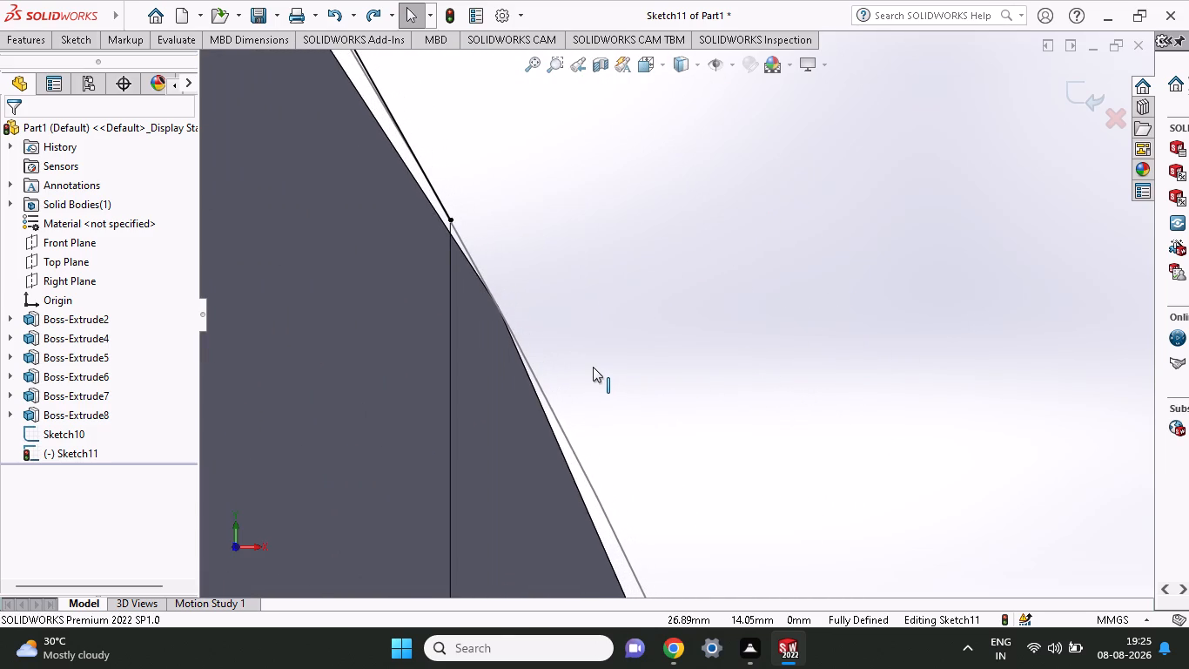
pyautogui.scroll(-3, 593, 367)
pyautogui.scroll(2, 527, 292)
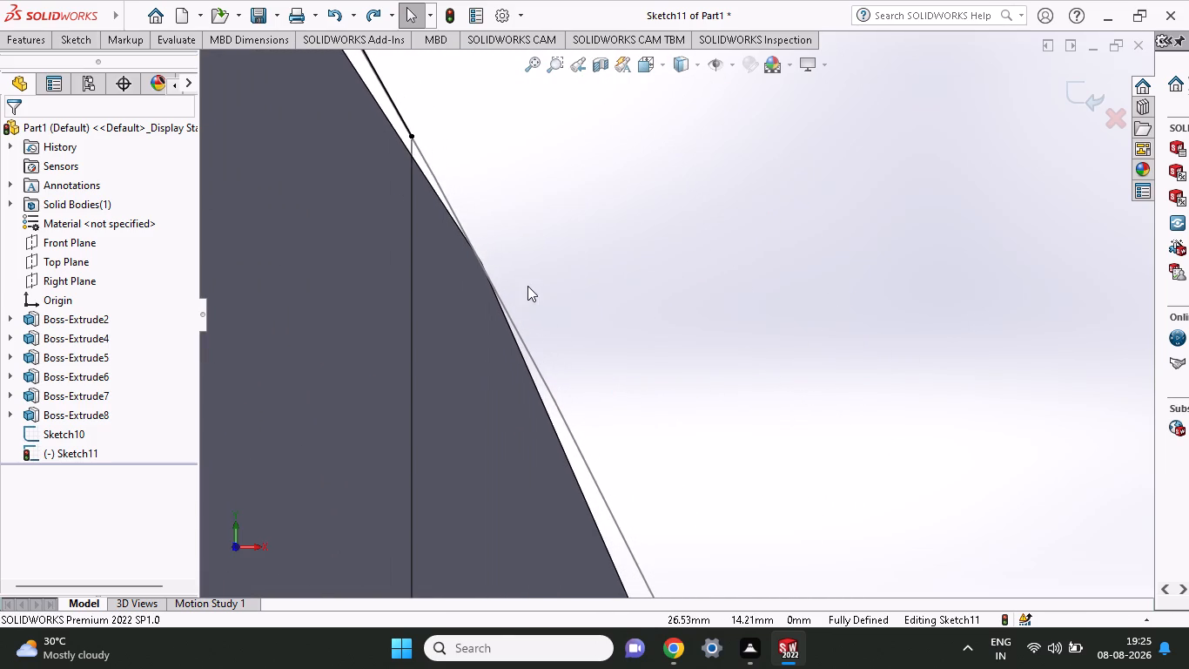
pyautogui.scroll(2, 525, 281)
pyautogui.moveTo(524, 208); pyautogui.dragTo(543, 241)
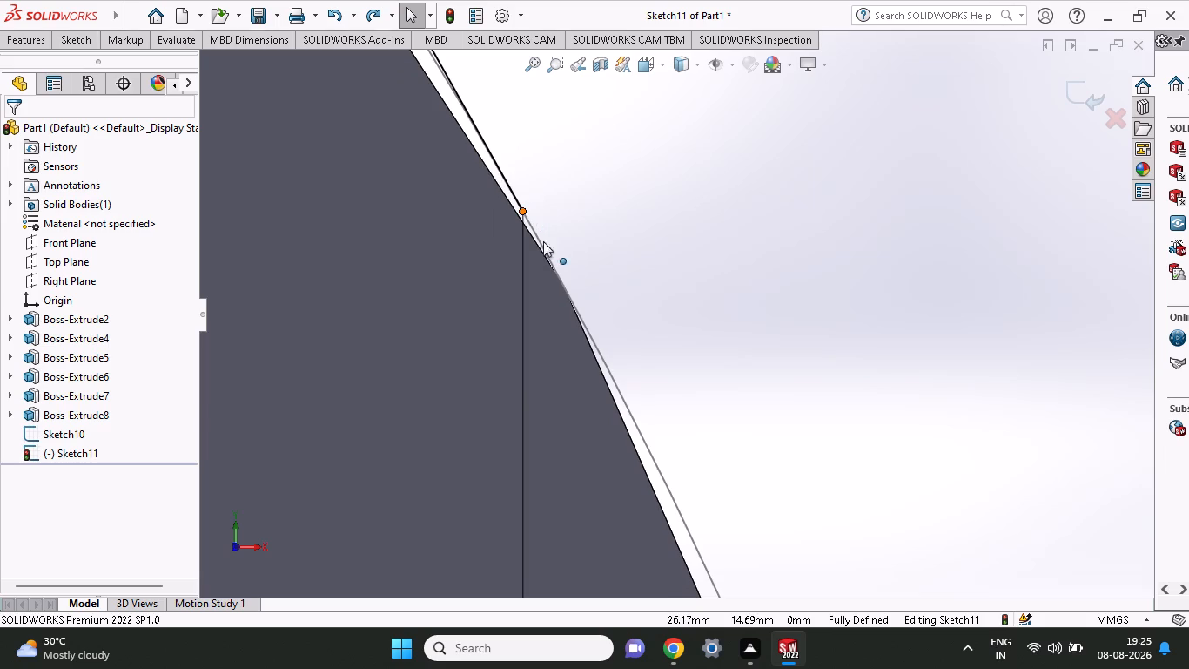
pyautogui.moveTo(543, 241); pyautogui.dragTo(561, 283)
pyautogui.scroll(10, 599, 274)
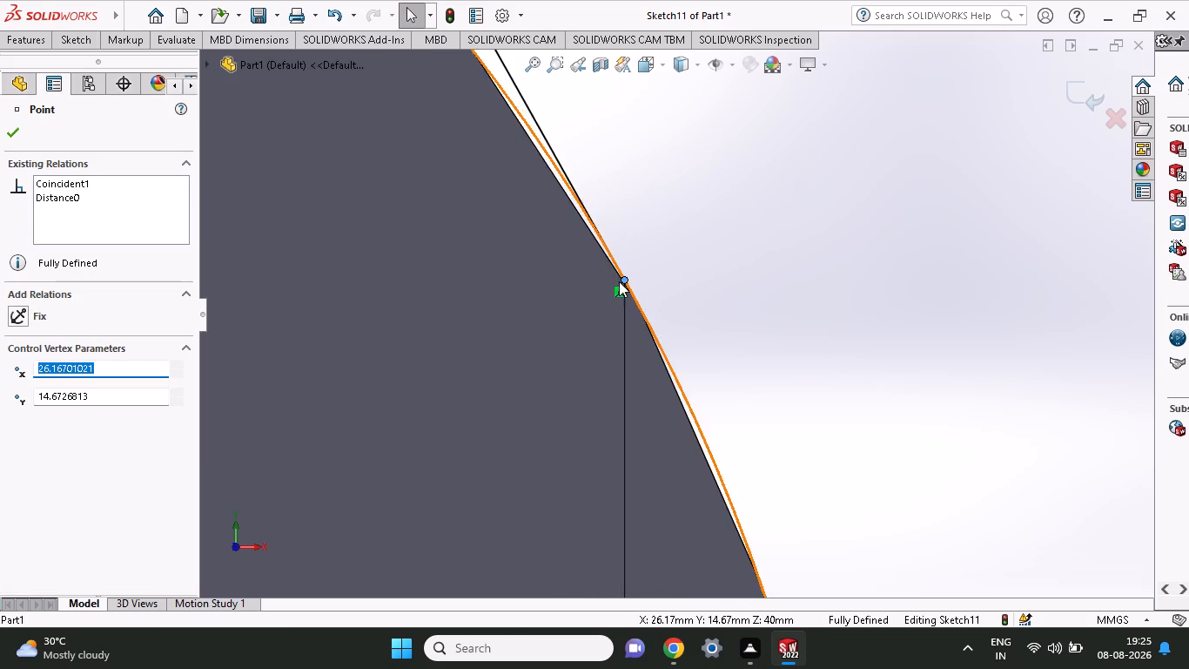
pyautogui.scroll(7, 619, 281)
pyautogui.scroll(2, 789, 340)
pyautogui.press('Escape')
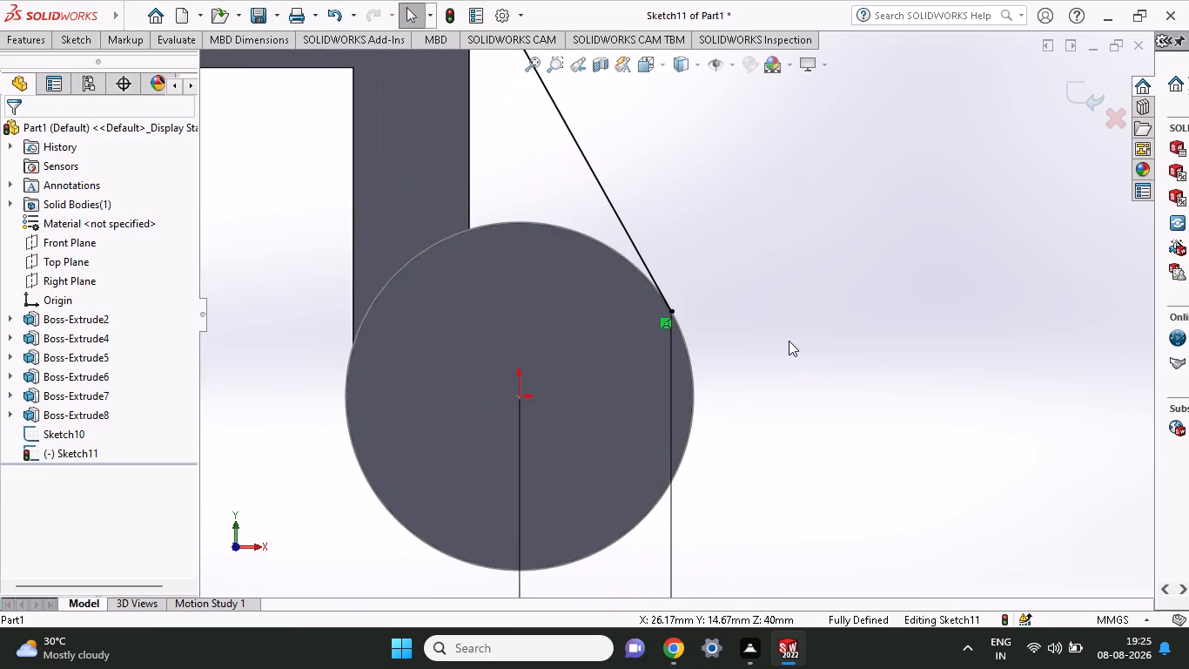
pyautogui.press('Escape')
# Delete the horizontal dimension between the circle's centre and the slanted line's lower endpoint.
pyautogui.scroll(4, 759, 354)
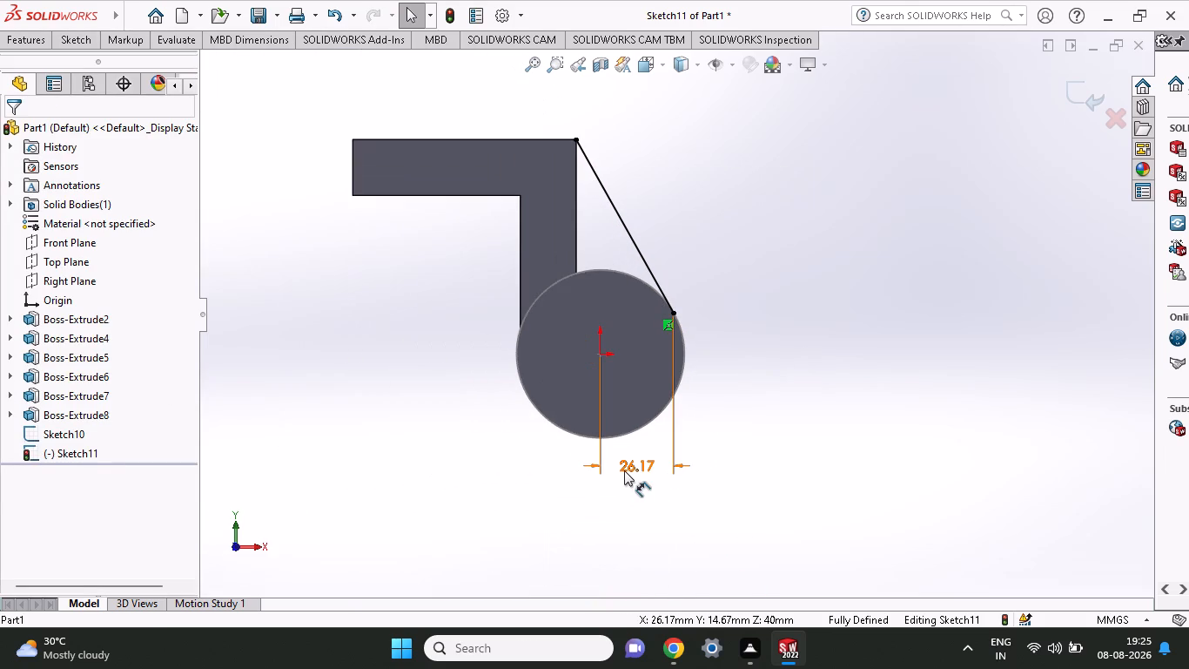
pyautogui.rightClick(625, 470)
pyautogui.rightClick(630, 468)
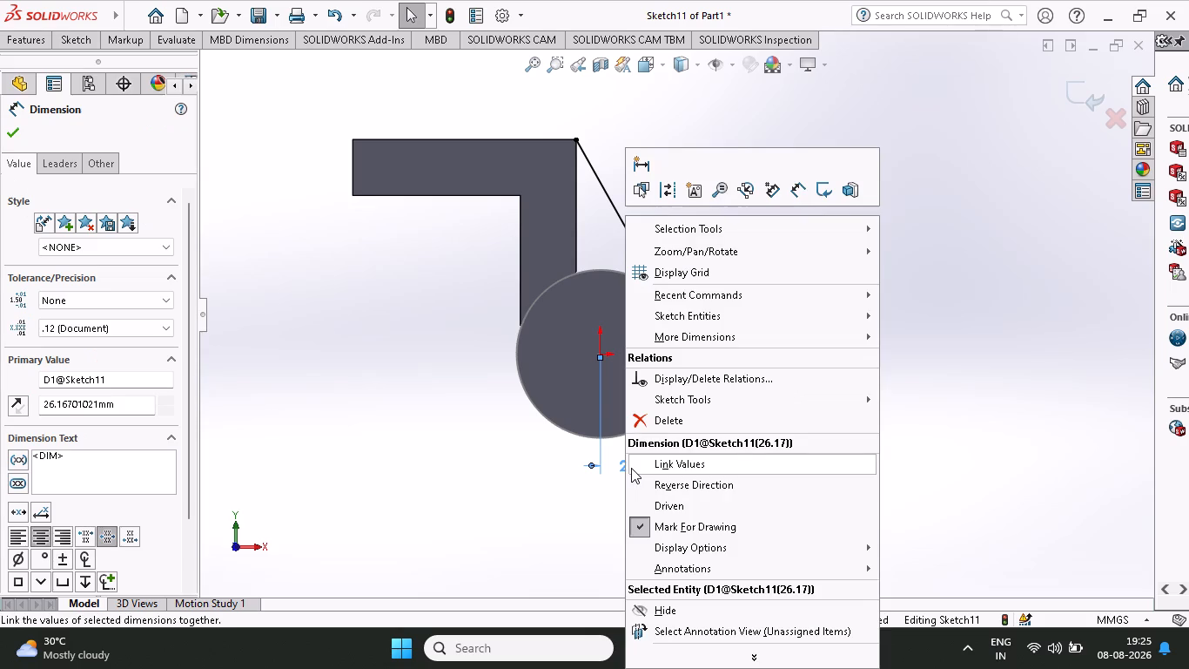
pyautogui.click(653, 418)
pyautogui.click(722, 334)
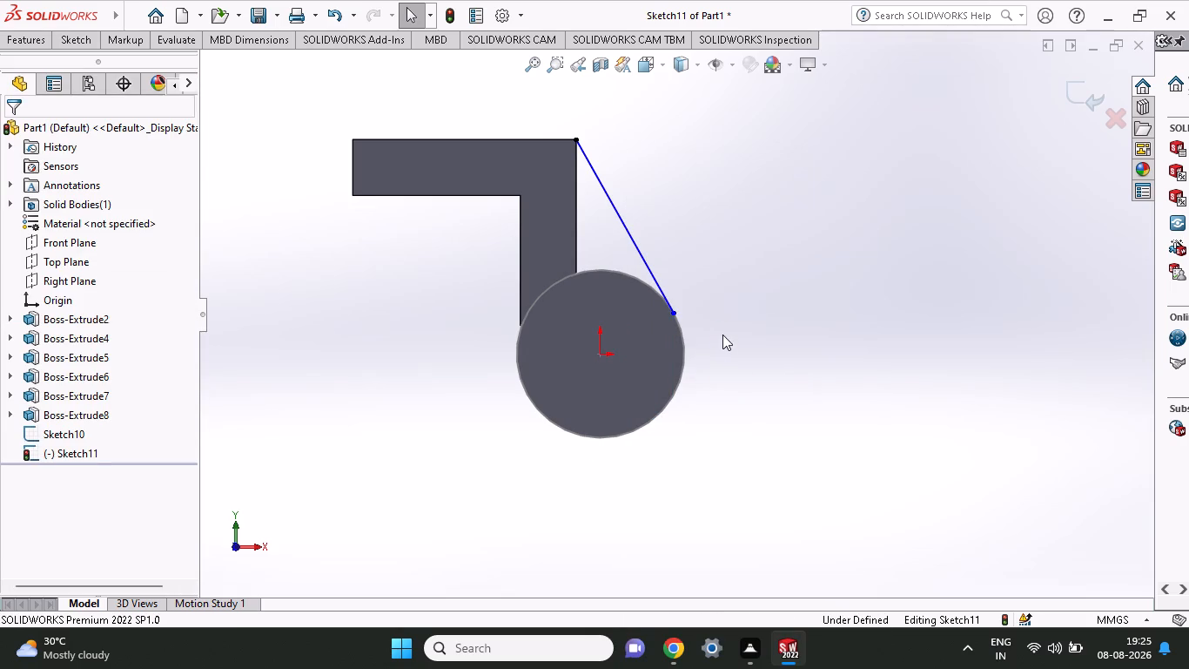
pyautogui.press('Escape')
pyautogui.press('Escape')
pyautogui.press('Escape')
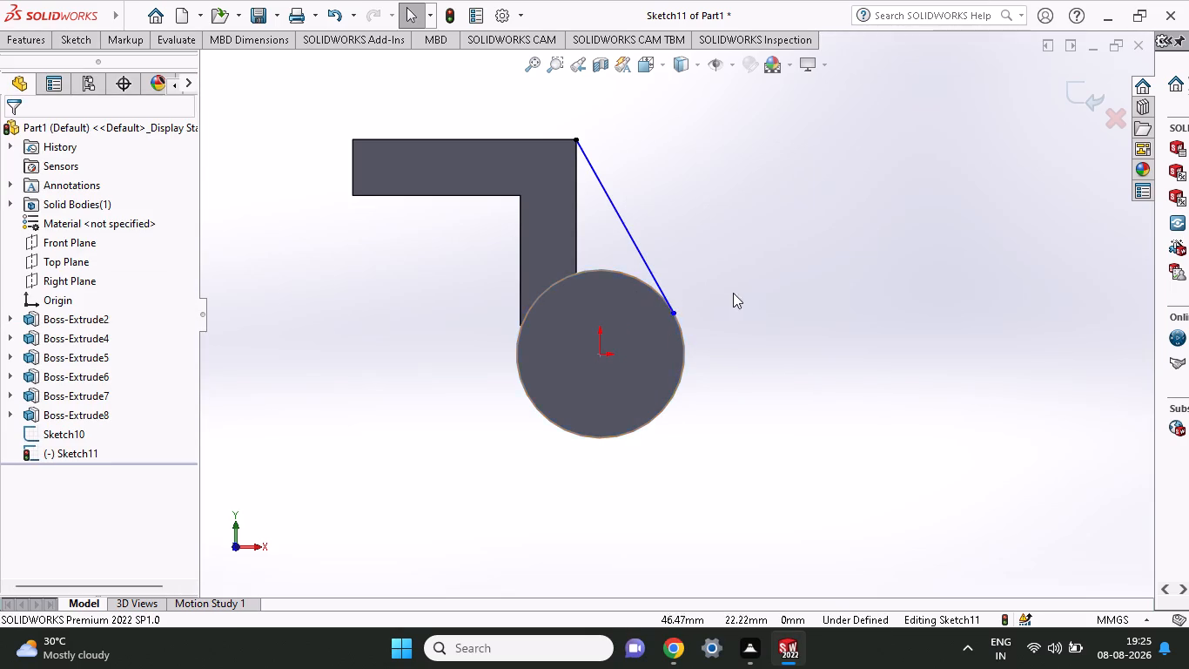
# Examine closely how the slanted line's lower endpoint meets the converted circle on the cylinder.
pyautogui.scroll(-3, 733, 293)
pyautogui.scroll(-9, 644, 321)
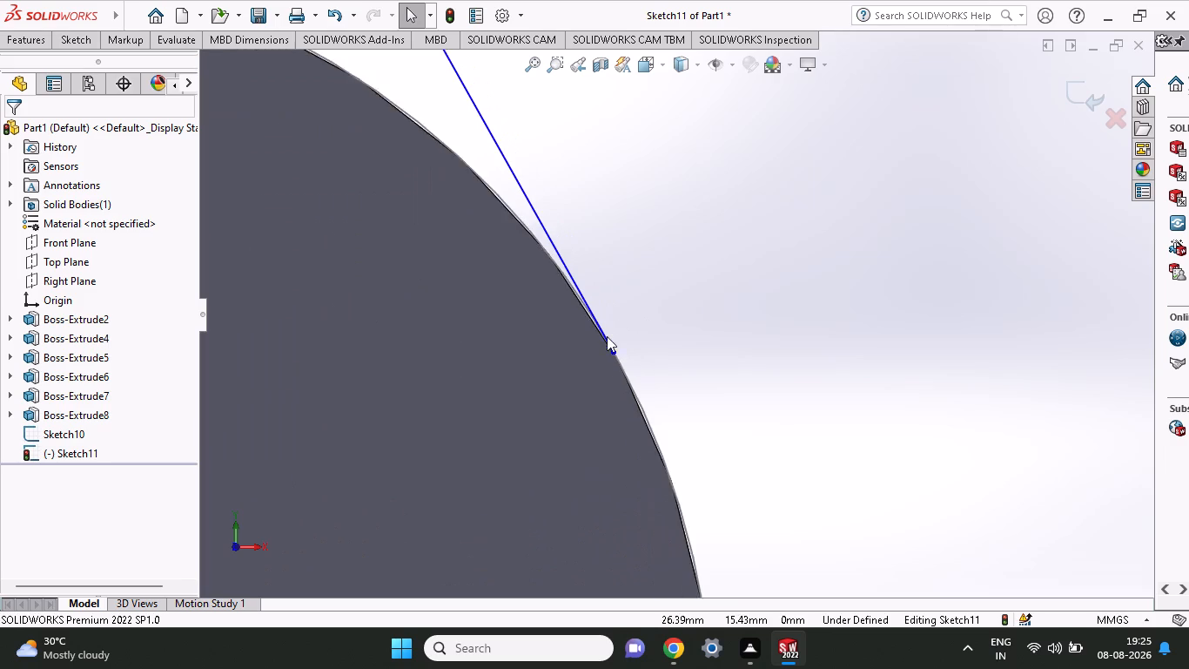
pyautogui.scroll(-16, 607, 336)
pyautogui.scroll(-7, 618, 446)
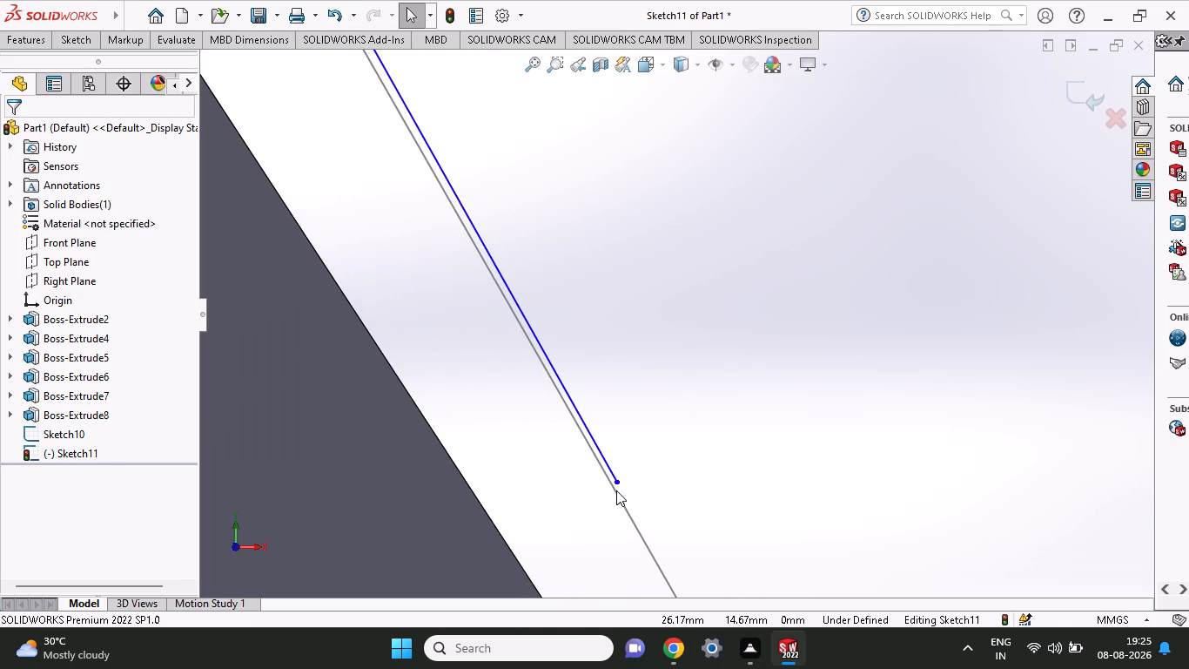
pyautogui.click(635, 519)
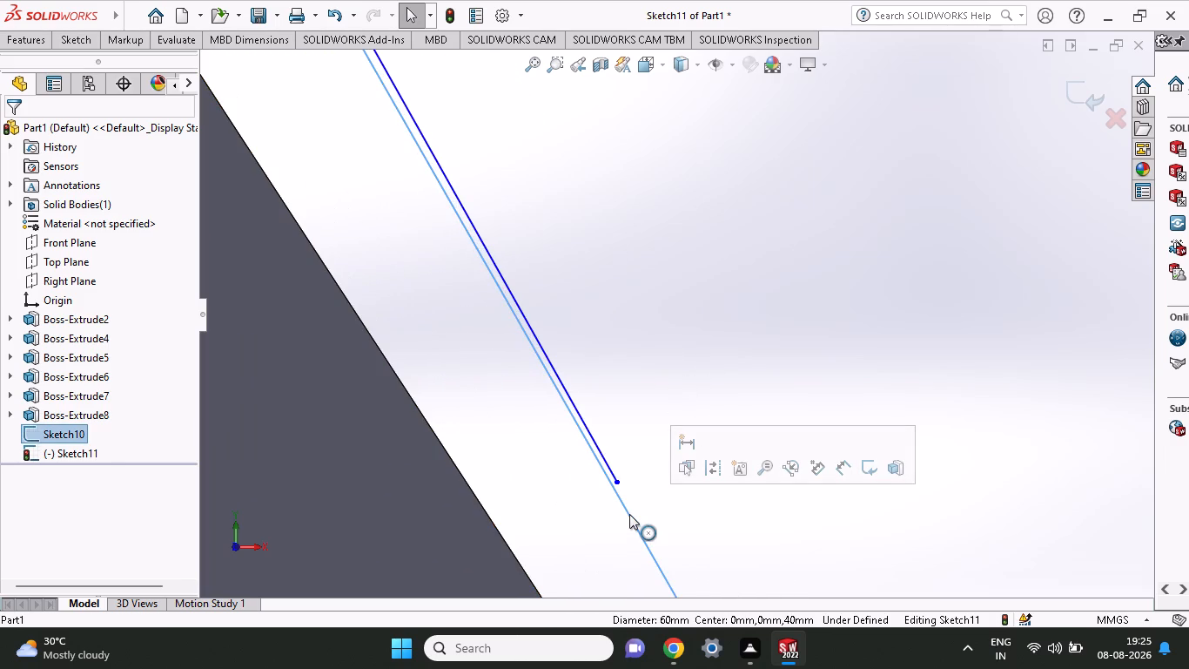
pyautogui.rightClick(629, 514)
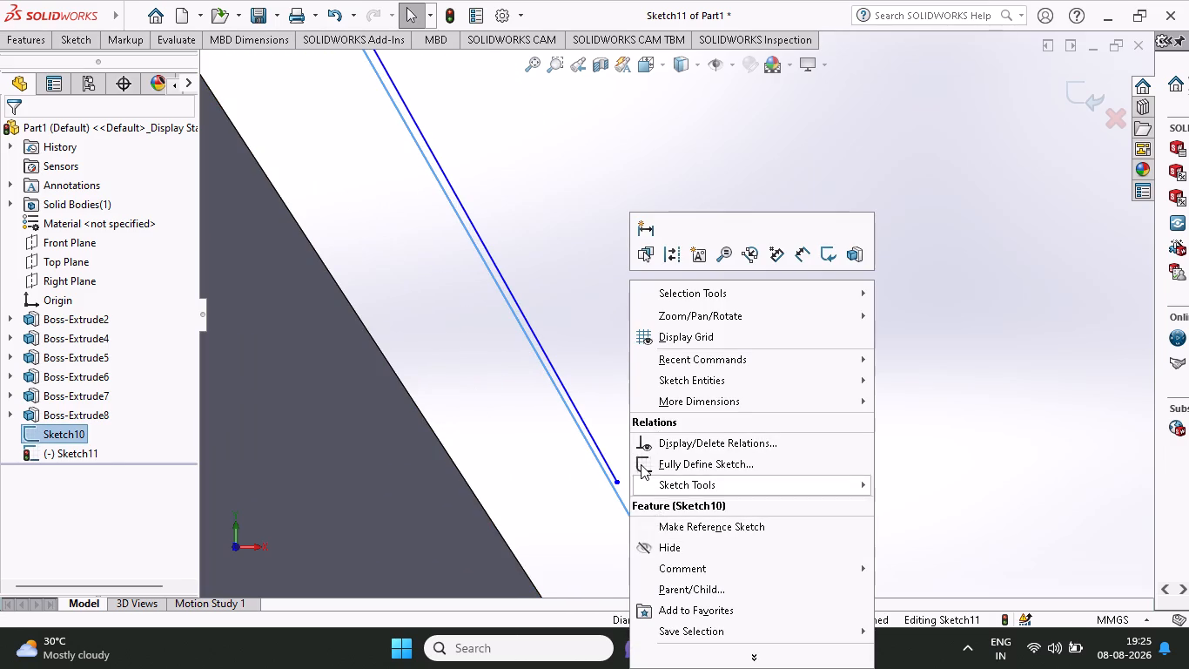
pyautogui.scroll(-3, 480, 485)
pyautogui.scroll(10, 479, 485)
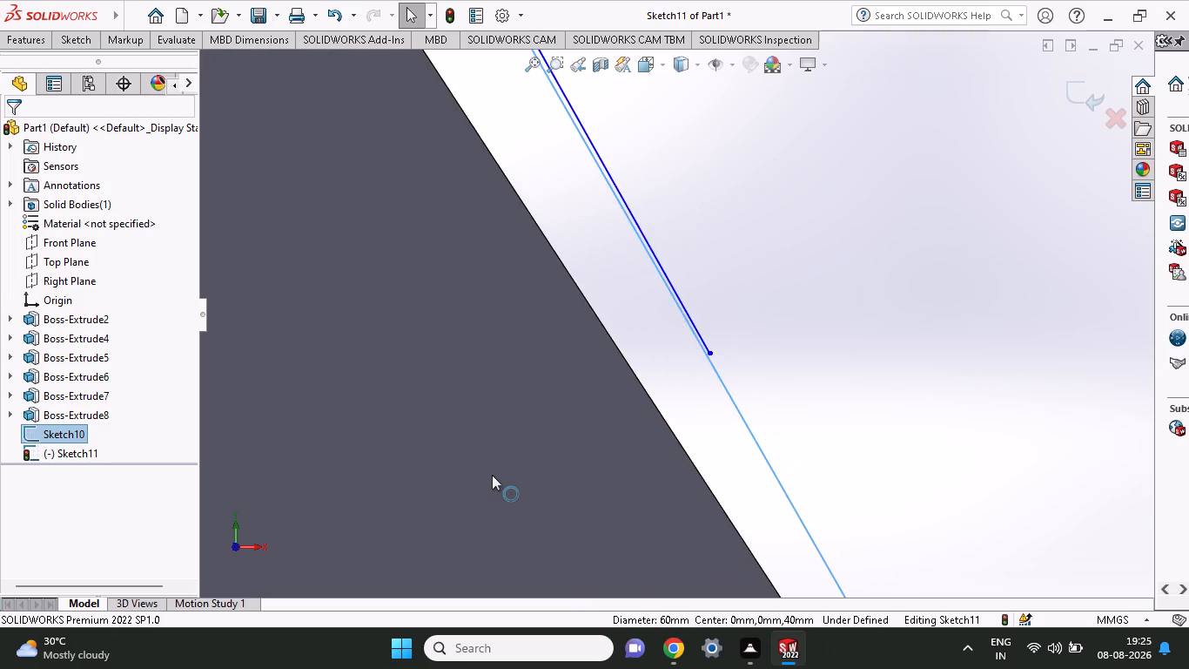
pyautogui.scroll(20, 492, 475)
pyautogui.scroll(8, 492, 475)
pyautogui.scroll(-5, 492, 475)
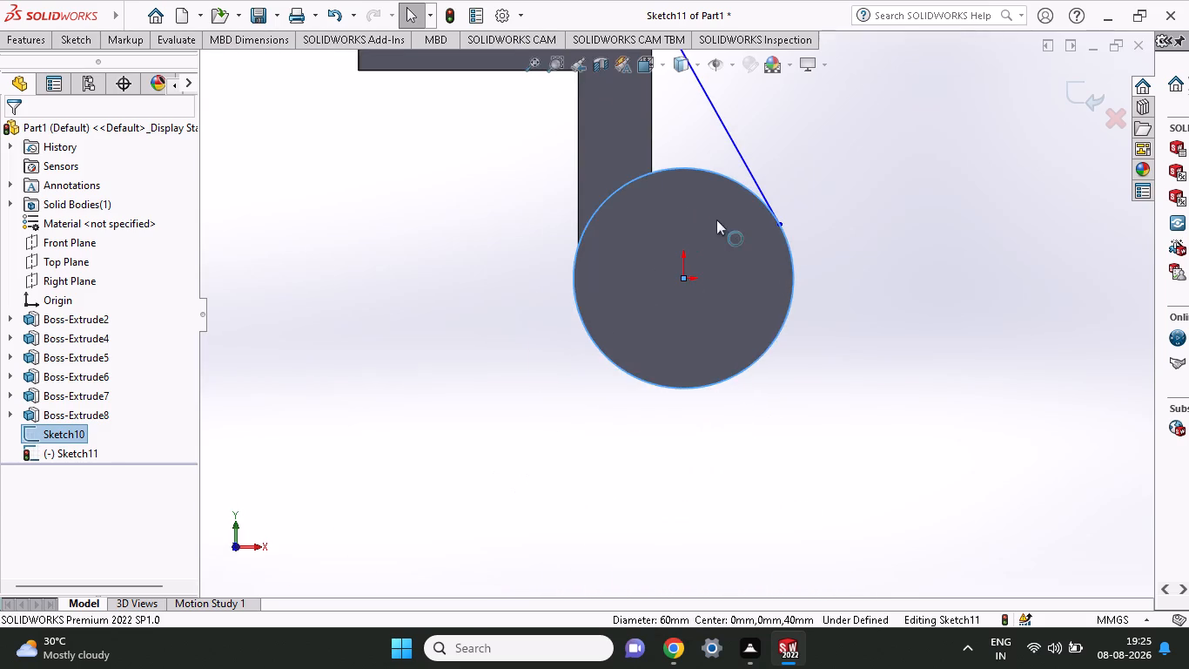
pyautogui.scroll(-3, 771, 235)
pyautogui.scroll(8, 771, 235)
pyautogui.scroll(-9, 754, 253)
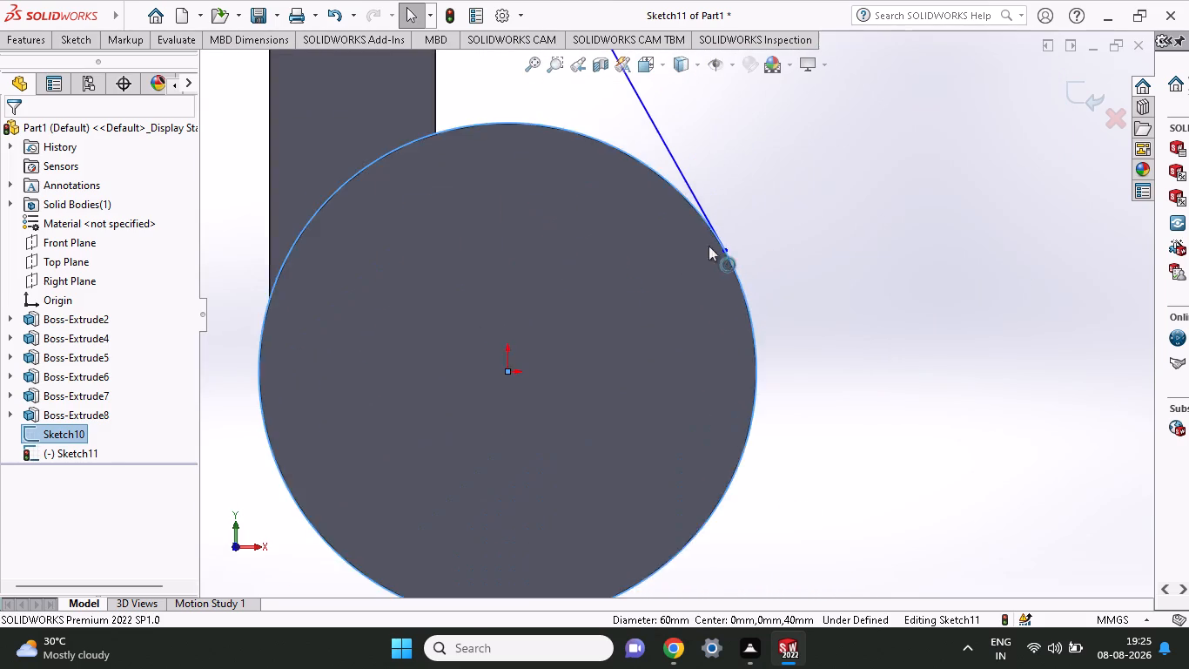
pyautogui.scroll(-15, 709, 246)
pyautogui.scroll(-12, 503, 396)
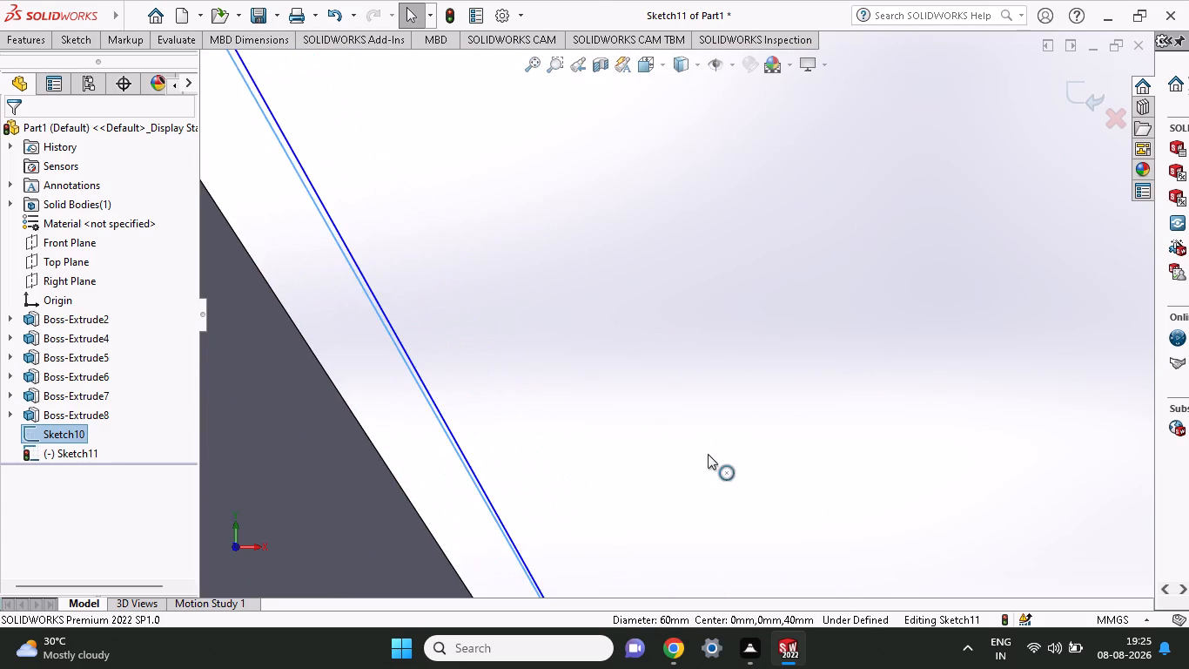
pyautogui.scroll(-1, 631, 463)
pyautogui.scroll(3, 618, 468)
pyautogui.scroll(-4, 610, 587)
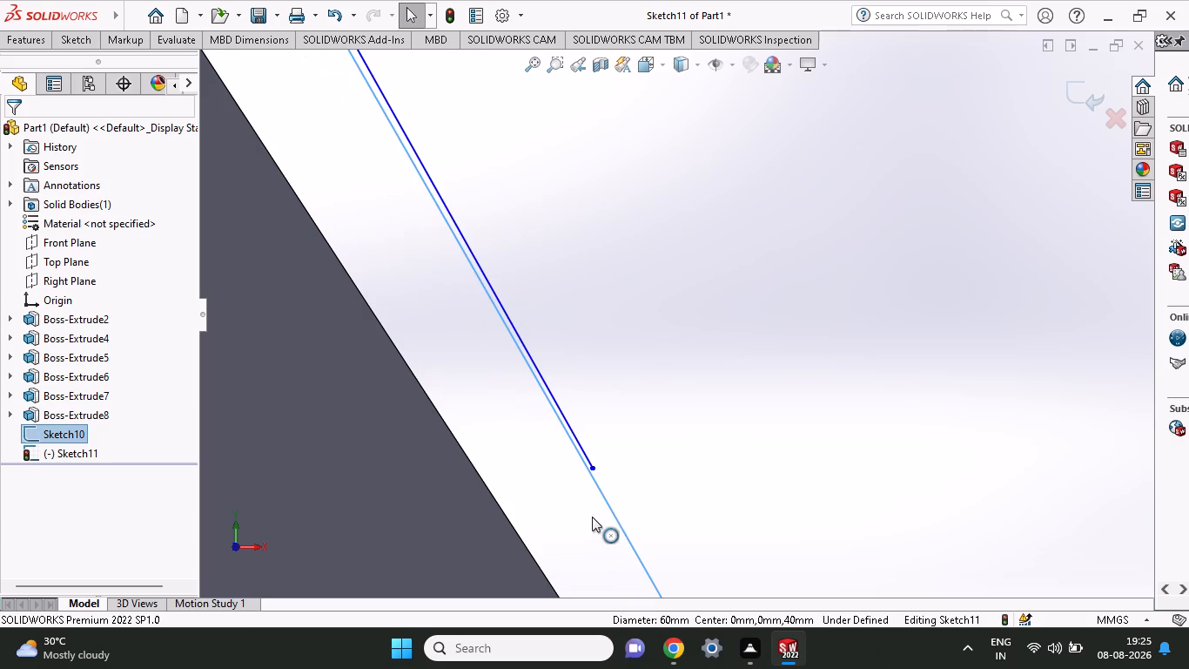
pyautogui.press('Escape')
pyautogui.press('Escape')
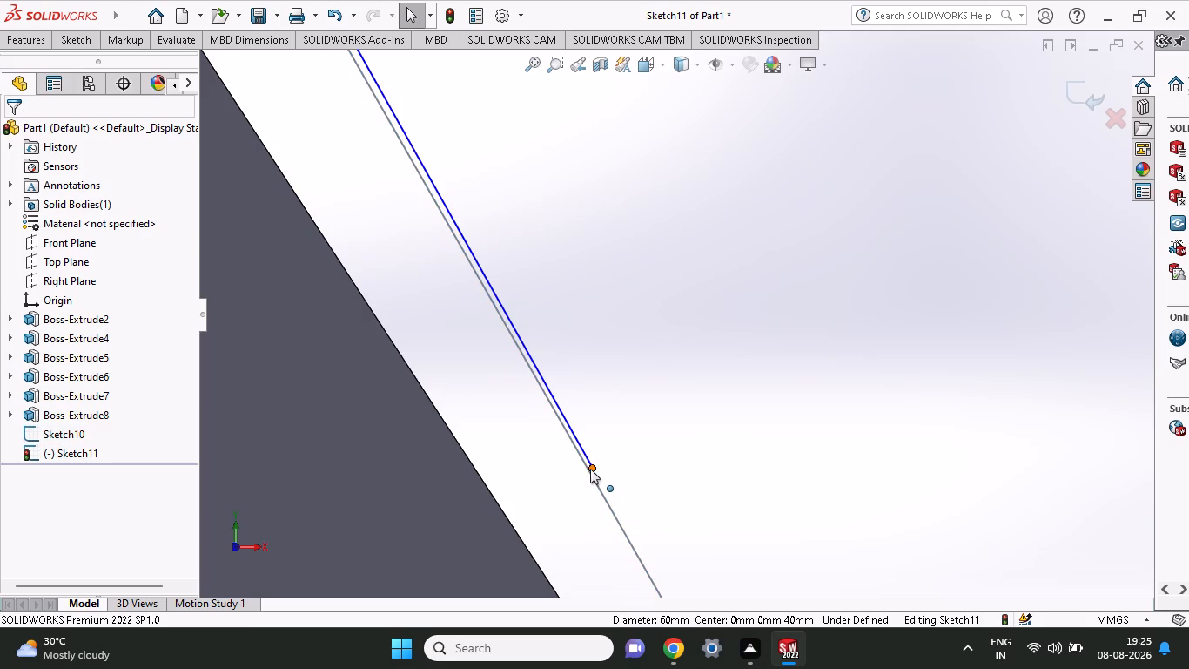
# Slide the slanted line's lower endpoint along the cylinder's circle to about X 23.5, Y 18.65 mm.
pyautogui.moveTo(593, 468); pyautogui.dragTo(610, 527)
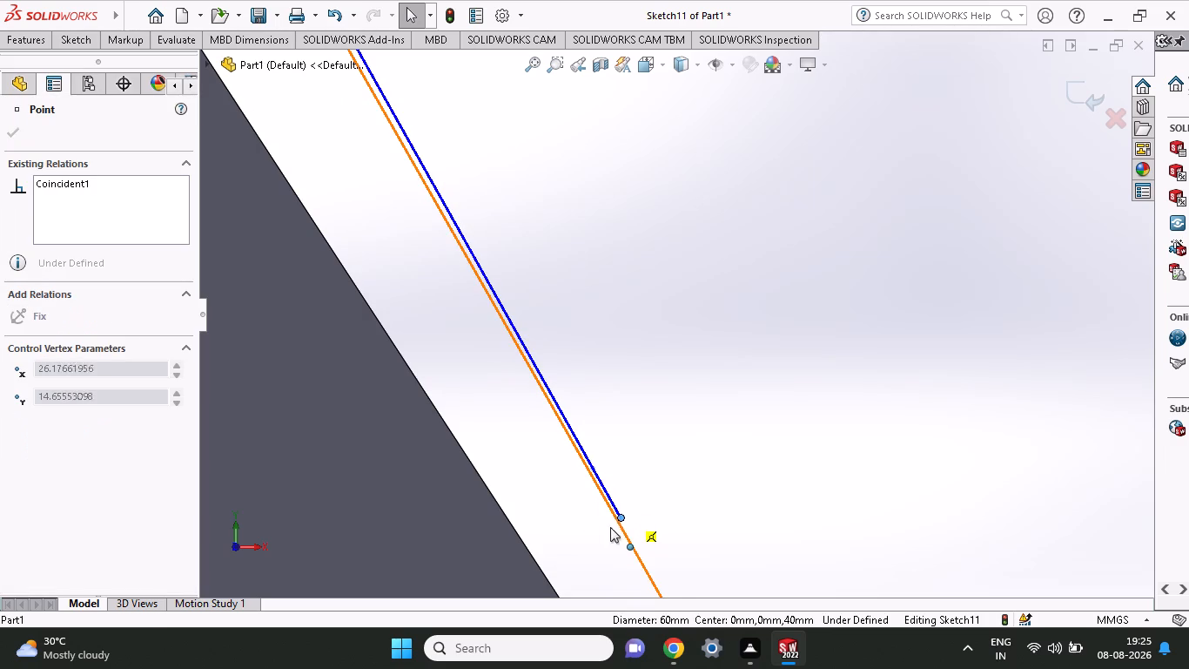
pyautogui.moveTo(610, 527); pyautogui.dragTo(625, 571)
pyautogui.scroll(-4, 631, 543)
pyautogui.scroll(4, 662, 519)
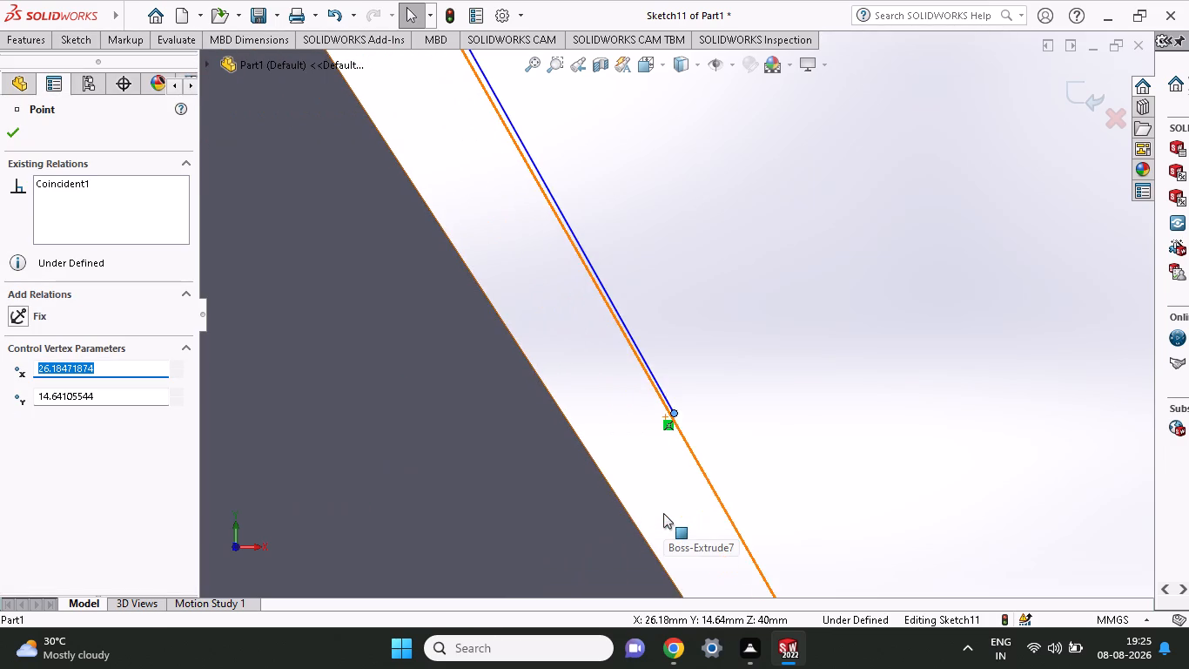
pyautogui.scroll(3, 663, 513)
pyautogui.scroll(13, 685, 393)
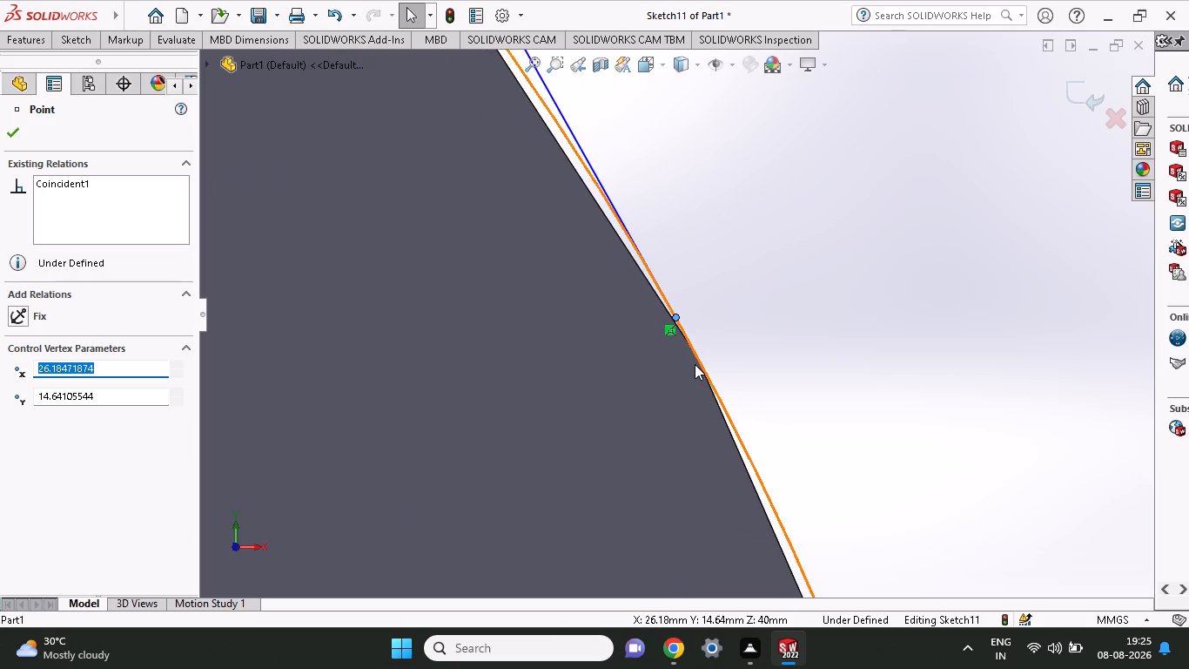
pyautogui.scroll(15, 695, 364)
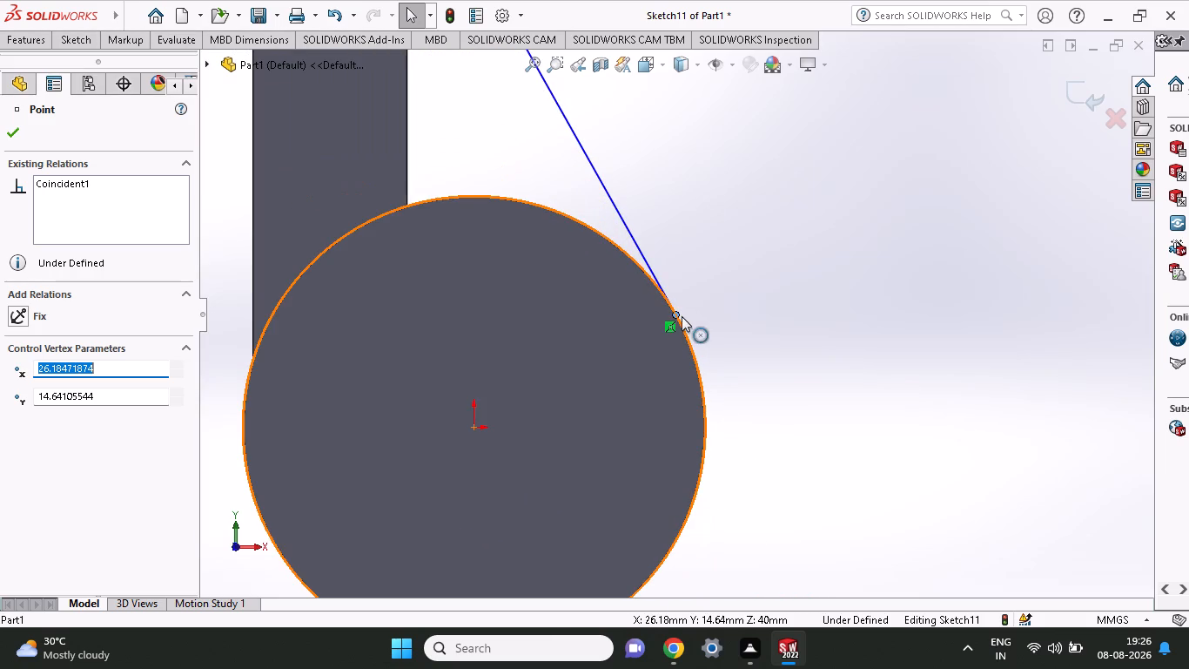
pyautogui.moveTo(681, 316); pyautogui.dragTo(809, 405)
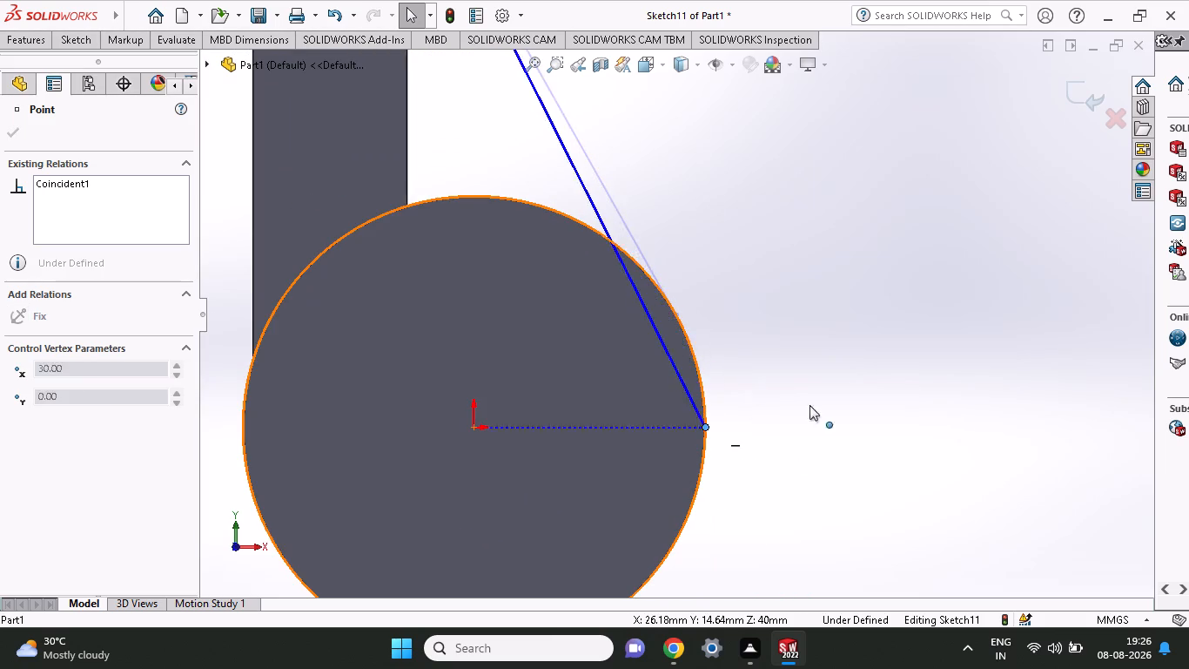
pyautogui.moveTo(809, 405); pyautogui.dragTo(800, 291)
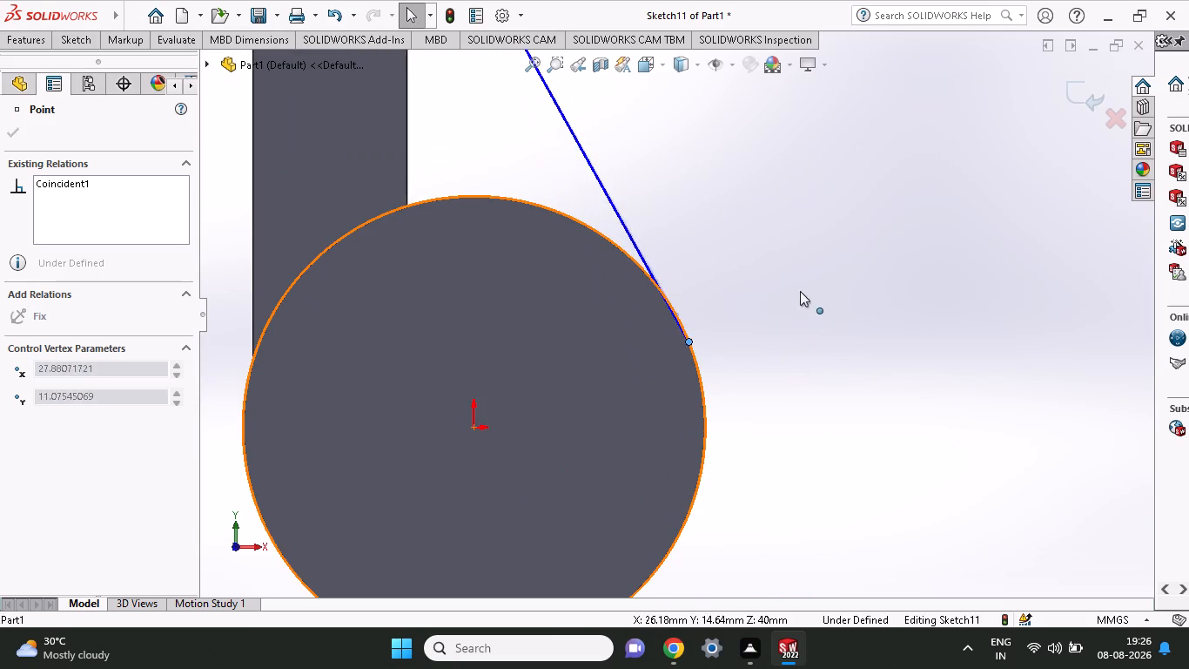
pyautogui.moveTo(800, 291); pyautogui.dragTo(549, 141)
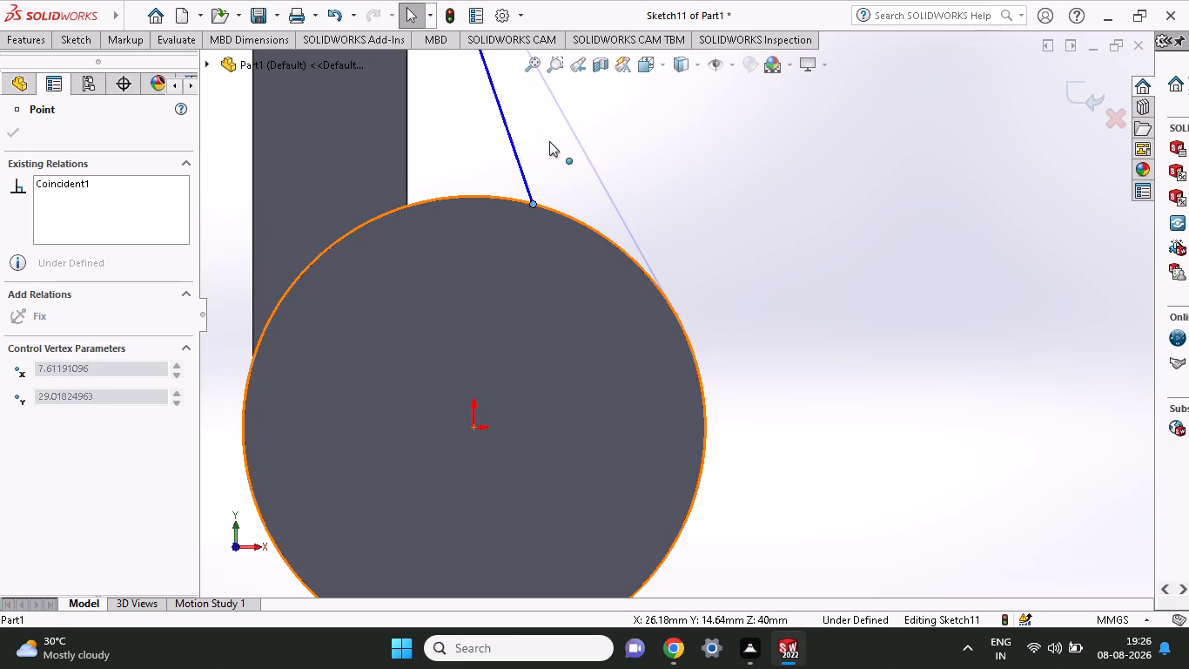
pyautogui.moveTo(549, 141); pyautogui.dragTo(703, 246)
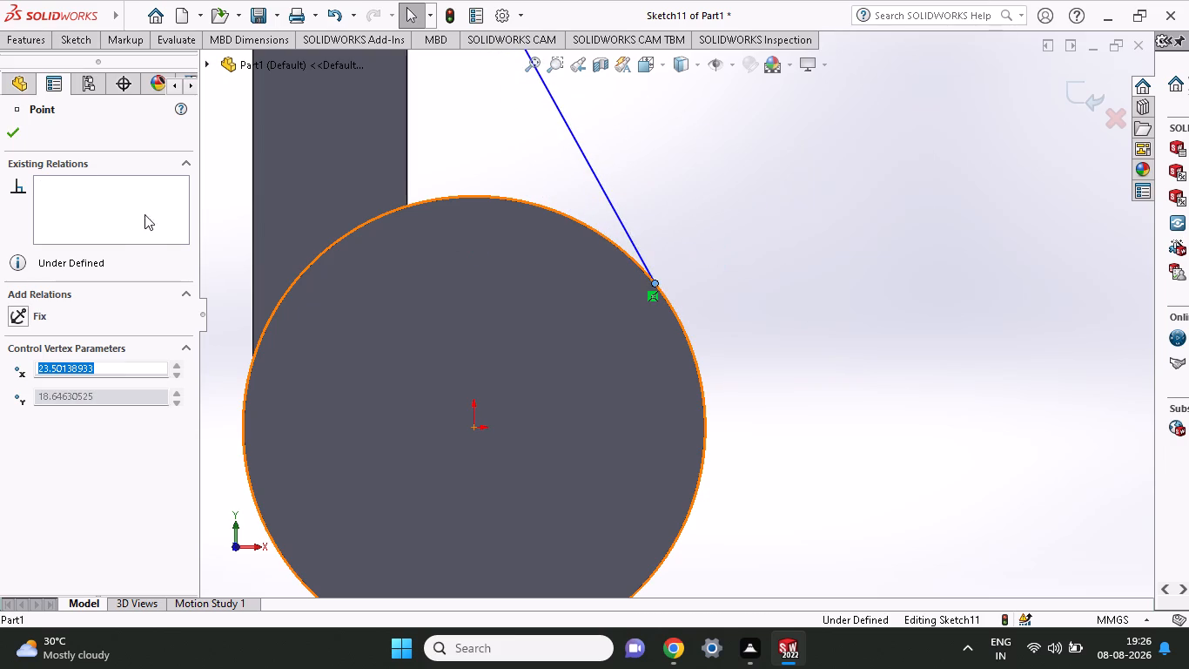
# Delete all existing relations on the slanted line's lower endpoint, including its coincident relation with the circle.
pyautogui.click(67, 176)
pyautogui.click(72, 180)
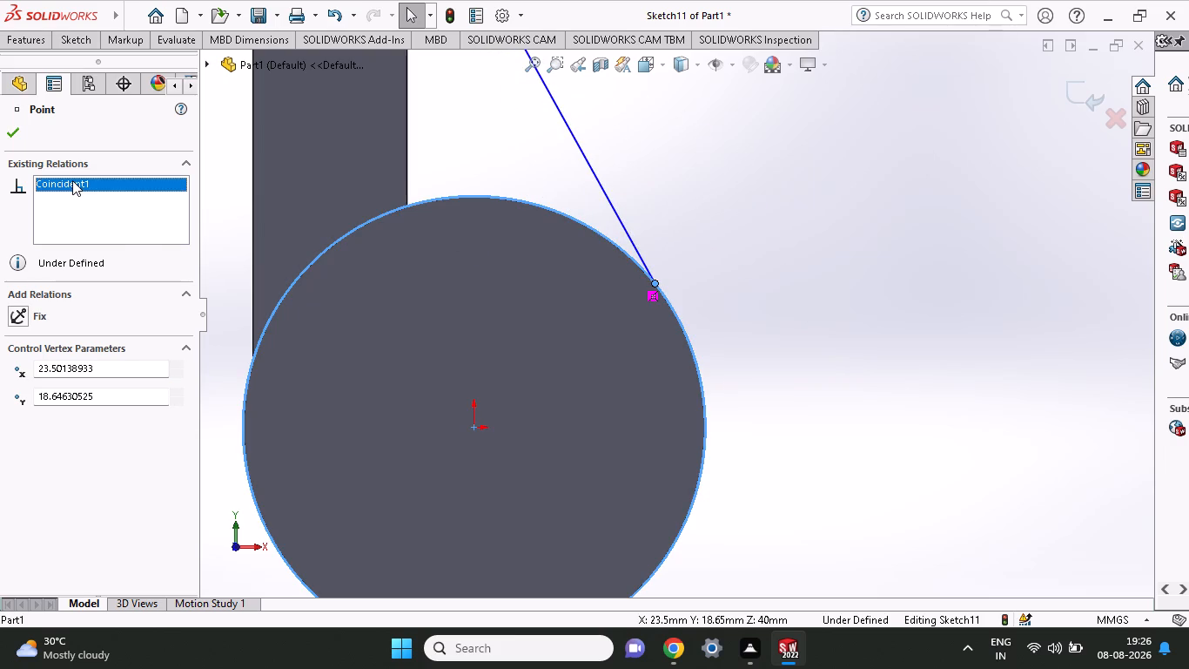
pyautogui.rightClick(72, 180)
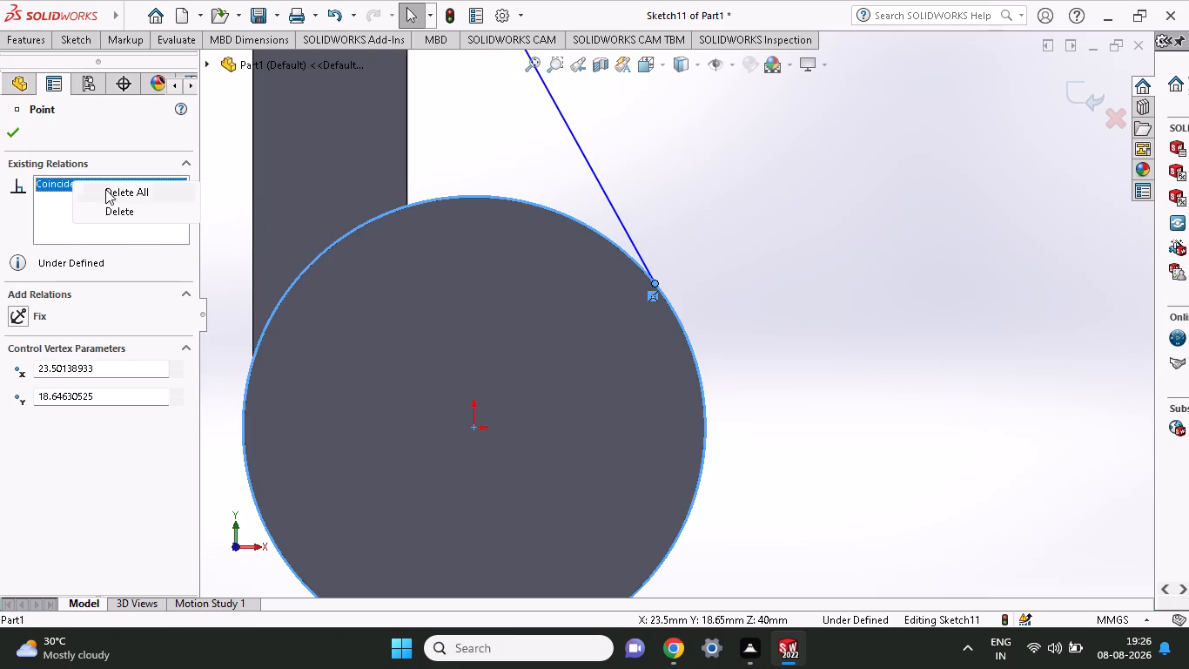
pyautogui.click(105, 188)
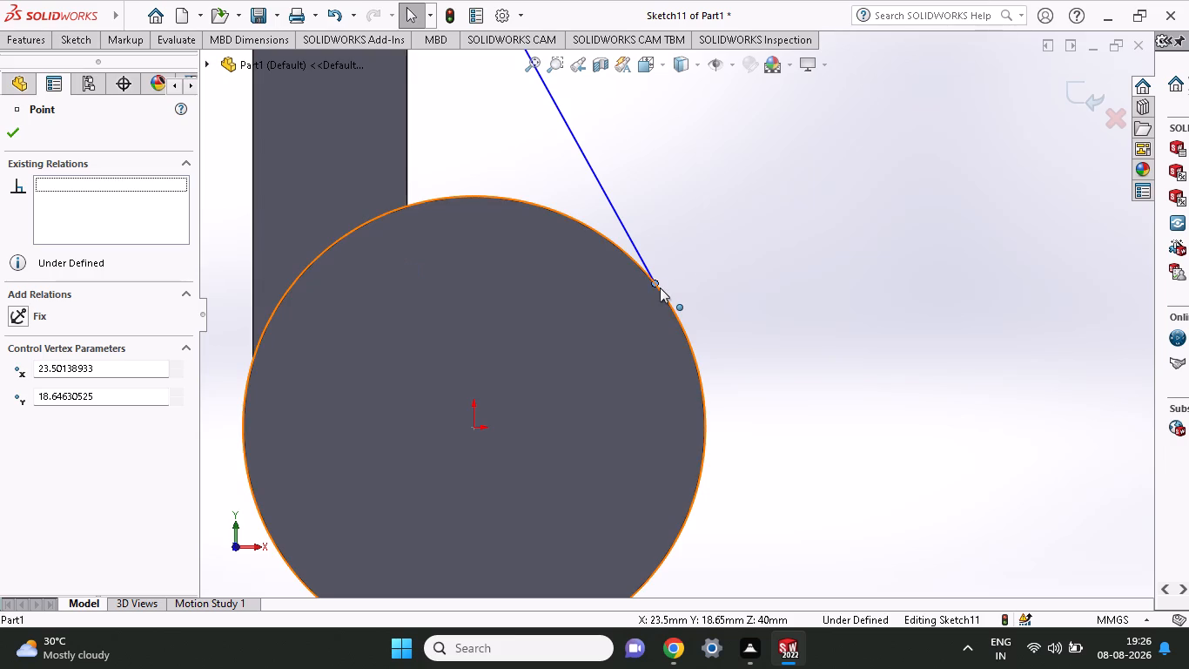
# Reattach the slanted line's lower endpoint to the cylinder's circle at about X 23.05, Y 19.2 mm.
pyautogui.click(655, 283)
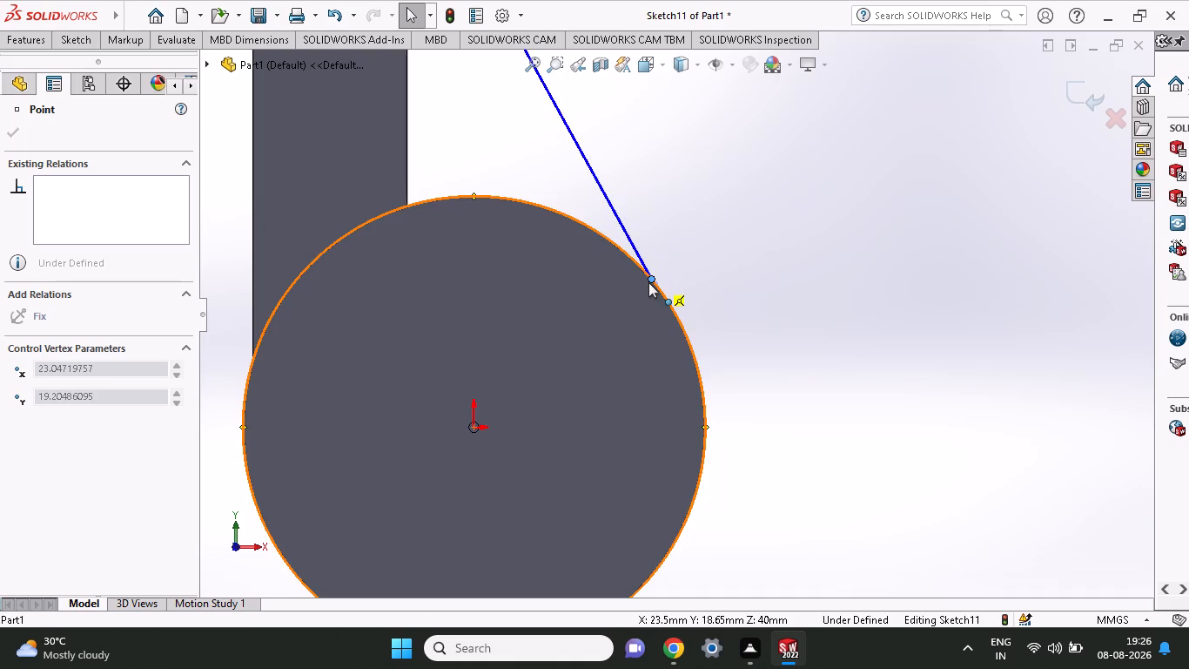
pyautogui.scroll(-13, 648, 282)
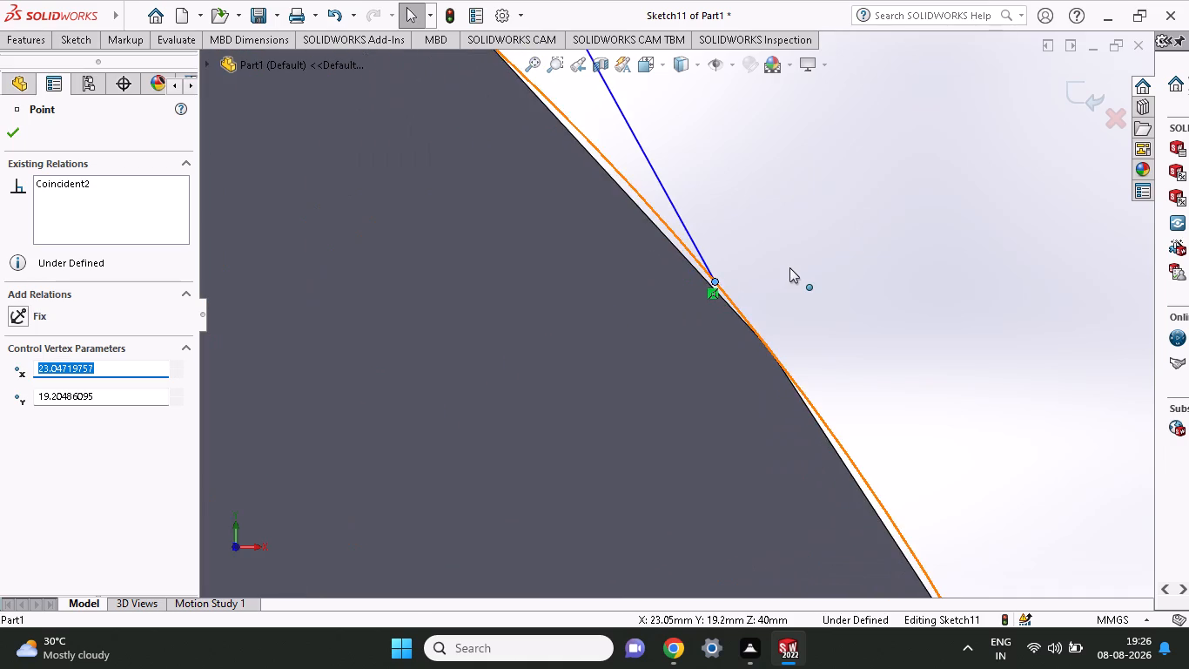
pyautogui.scroll(-13, 789, 267)
pyautogui.scroll(5, 494, 328)
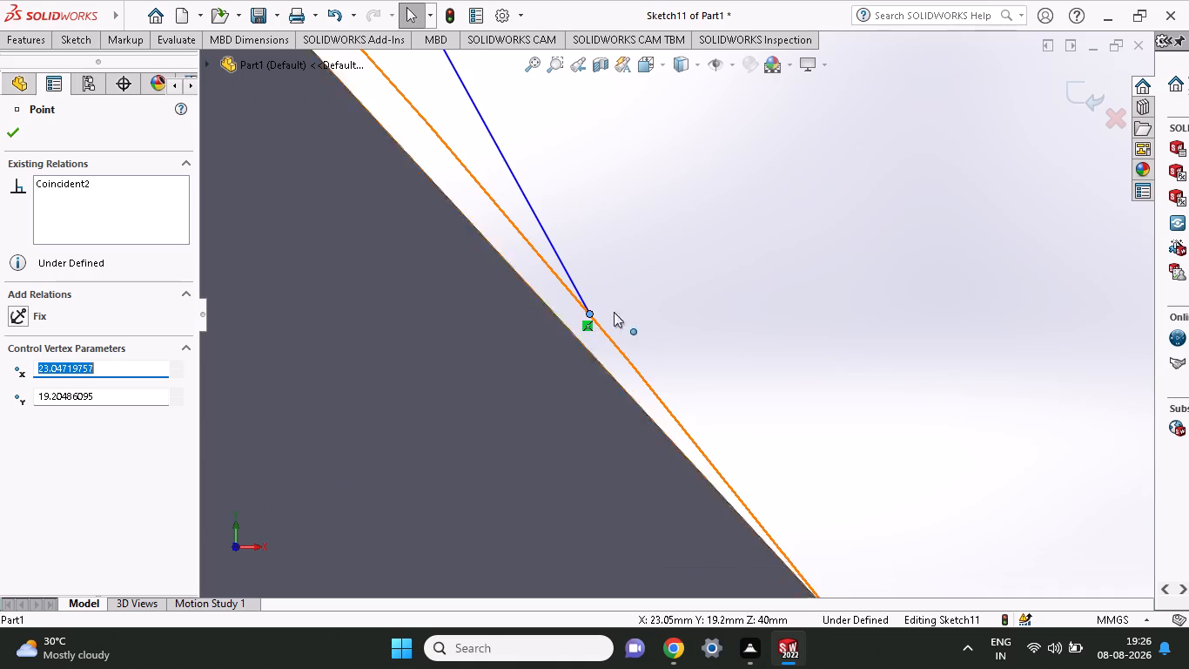
pyautogui.scroll(20, 814, 307)
pyautogui.scroll(2, 814, 307)
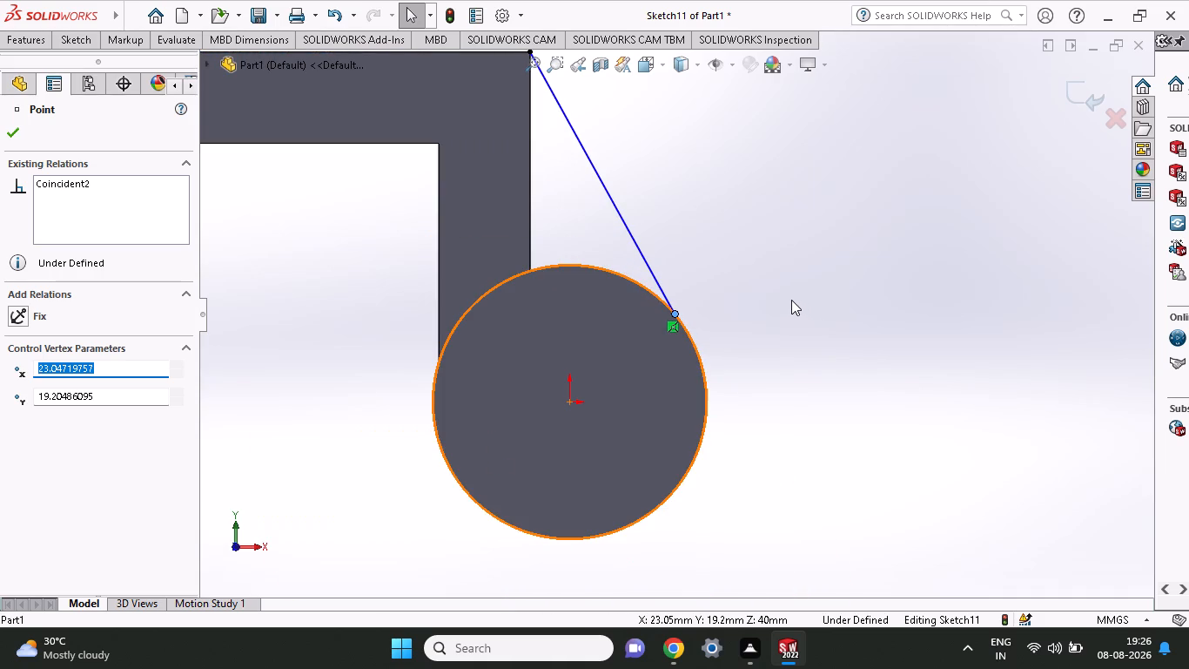
pyautogui.click(791, 300)
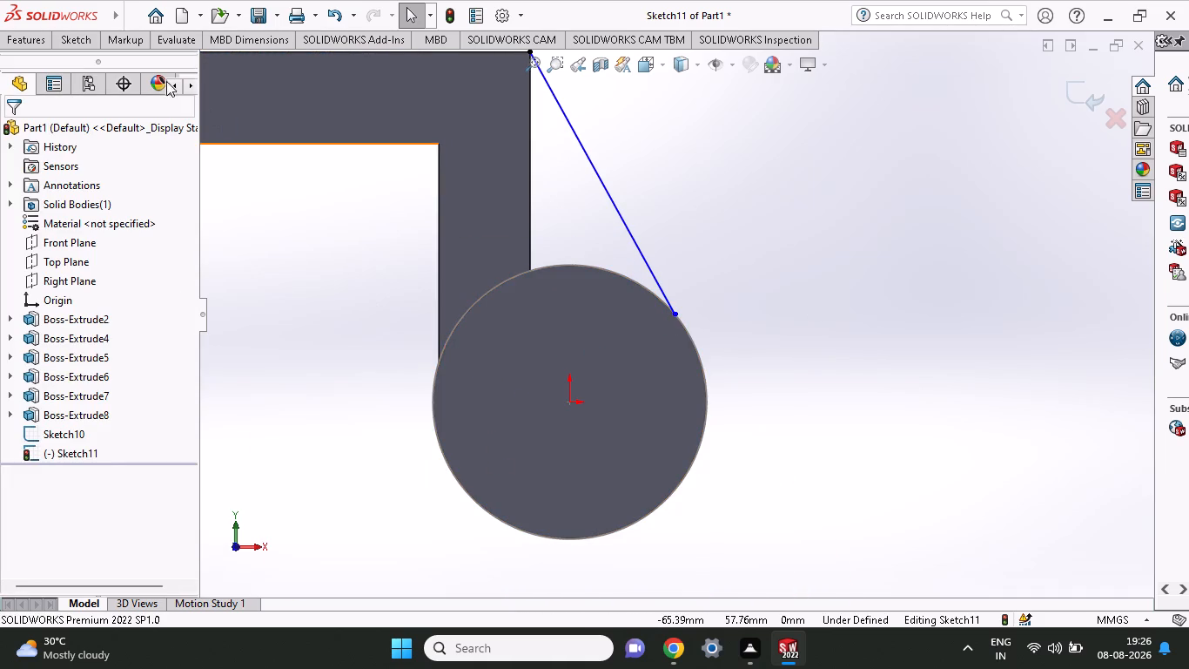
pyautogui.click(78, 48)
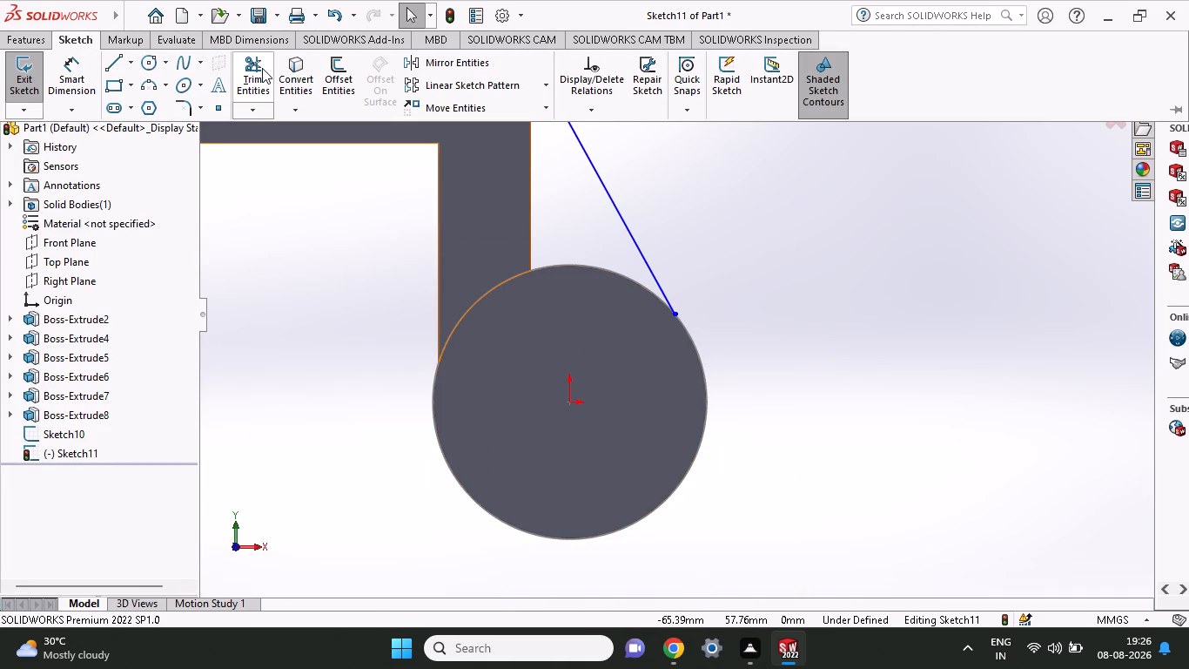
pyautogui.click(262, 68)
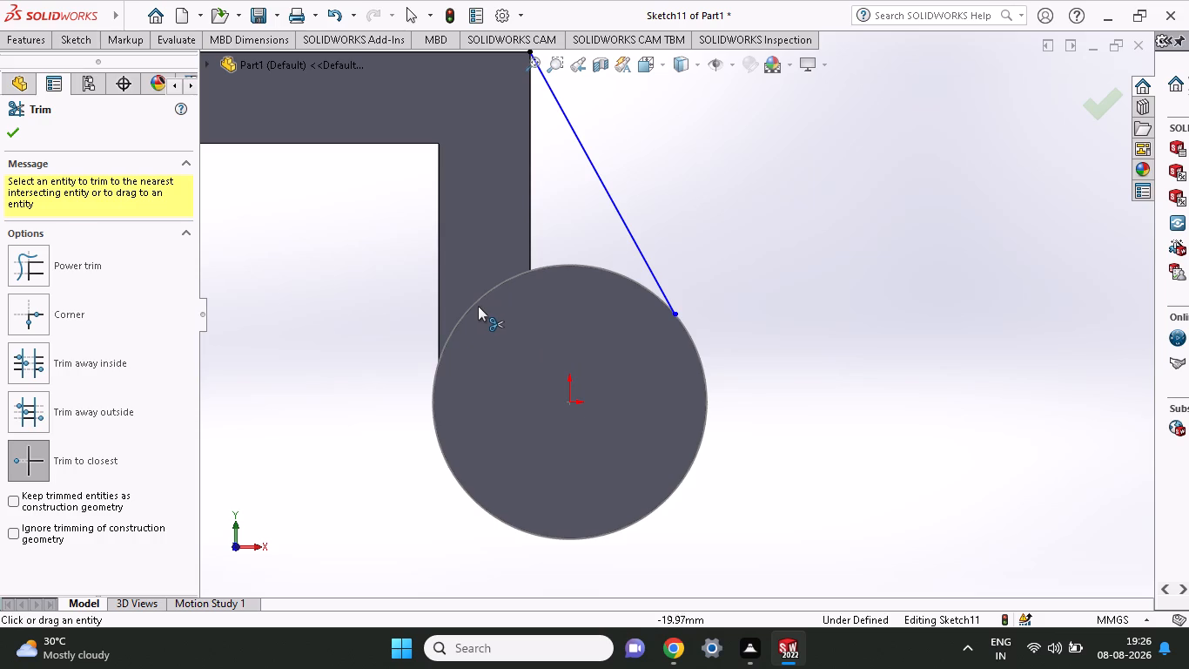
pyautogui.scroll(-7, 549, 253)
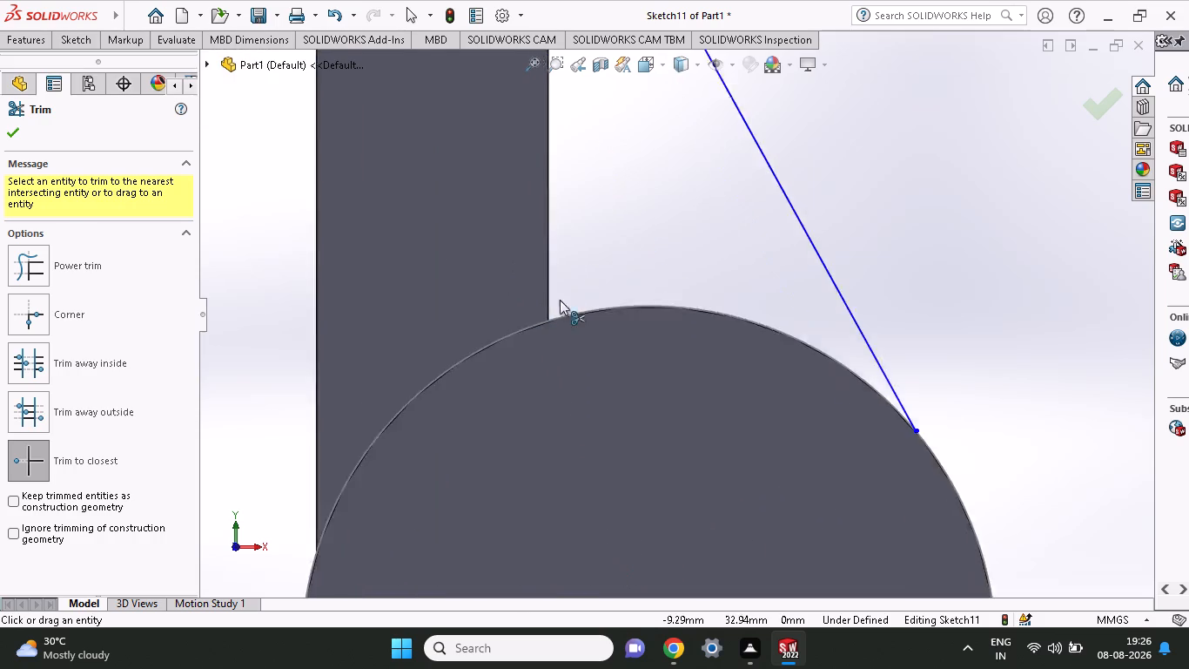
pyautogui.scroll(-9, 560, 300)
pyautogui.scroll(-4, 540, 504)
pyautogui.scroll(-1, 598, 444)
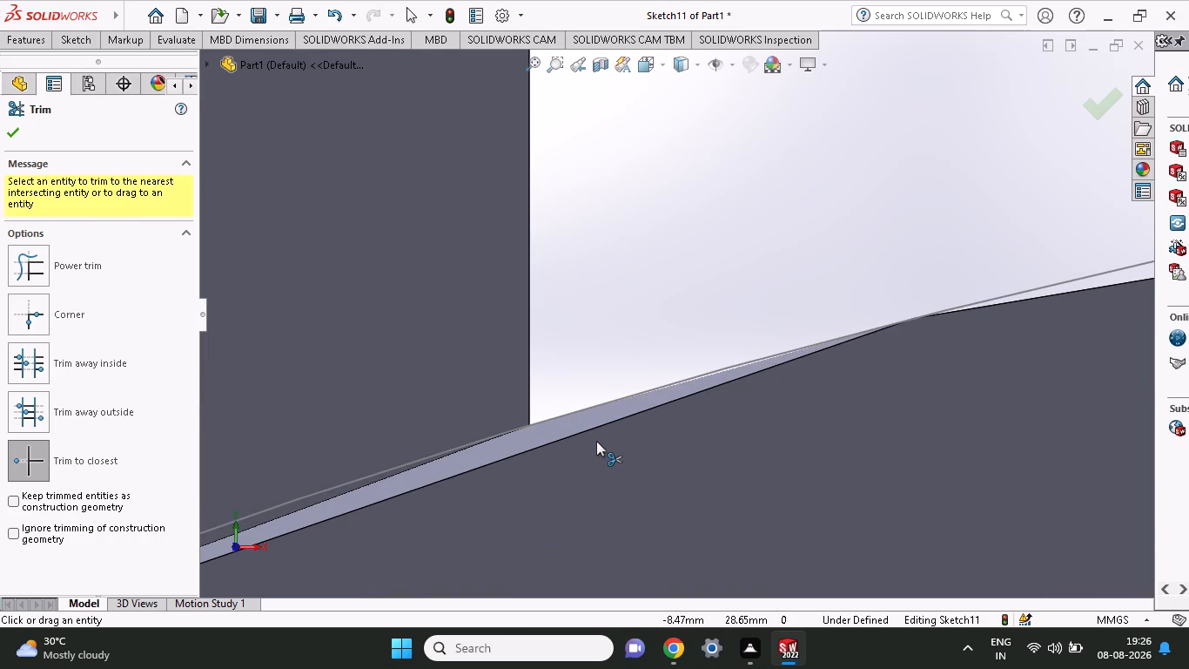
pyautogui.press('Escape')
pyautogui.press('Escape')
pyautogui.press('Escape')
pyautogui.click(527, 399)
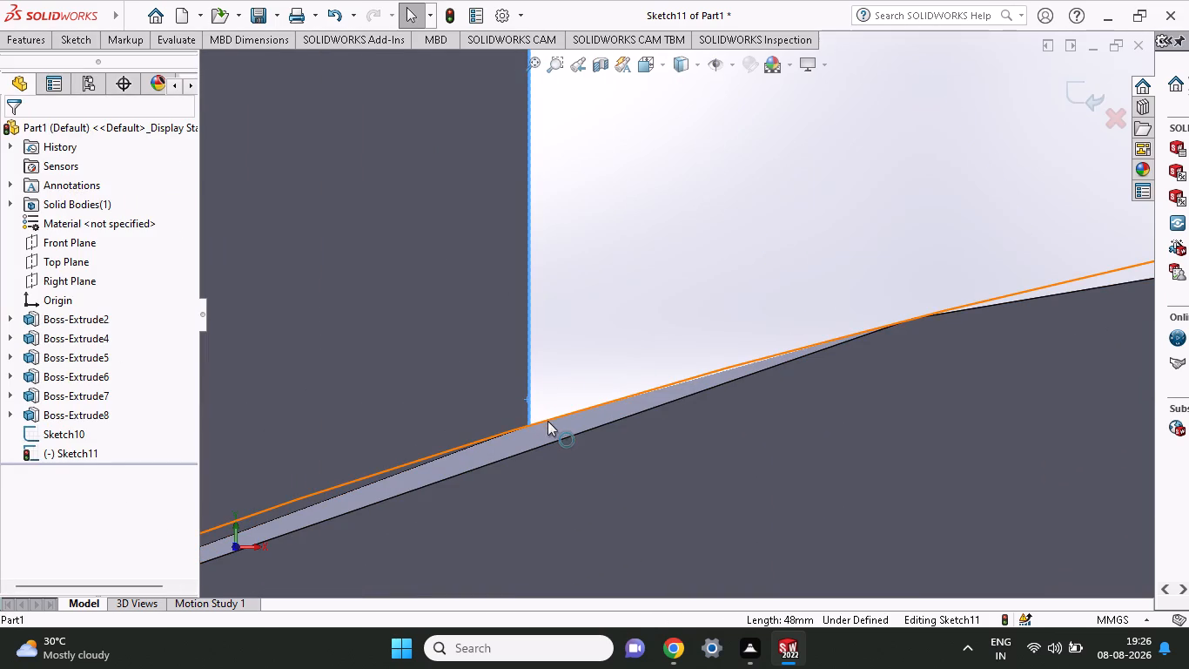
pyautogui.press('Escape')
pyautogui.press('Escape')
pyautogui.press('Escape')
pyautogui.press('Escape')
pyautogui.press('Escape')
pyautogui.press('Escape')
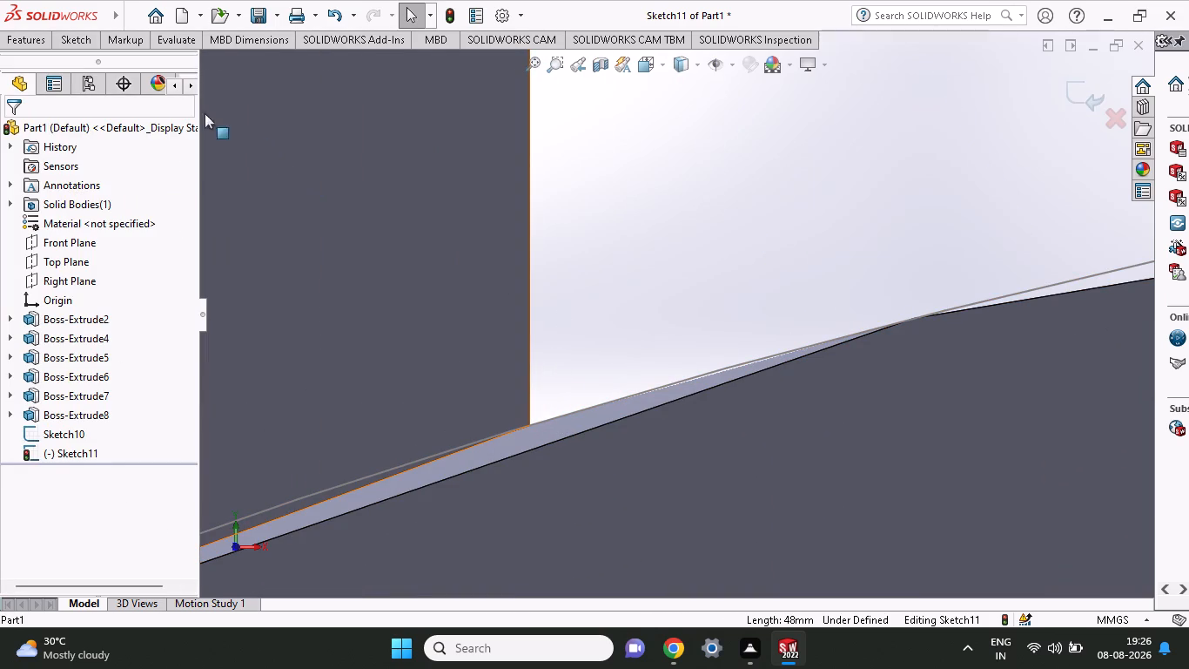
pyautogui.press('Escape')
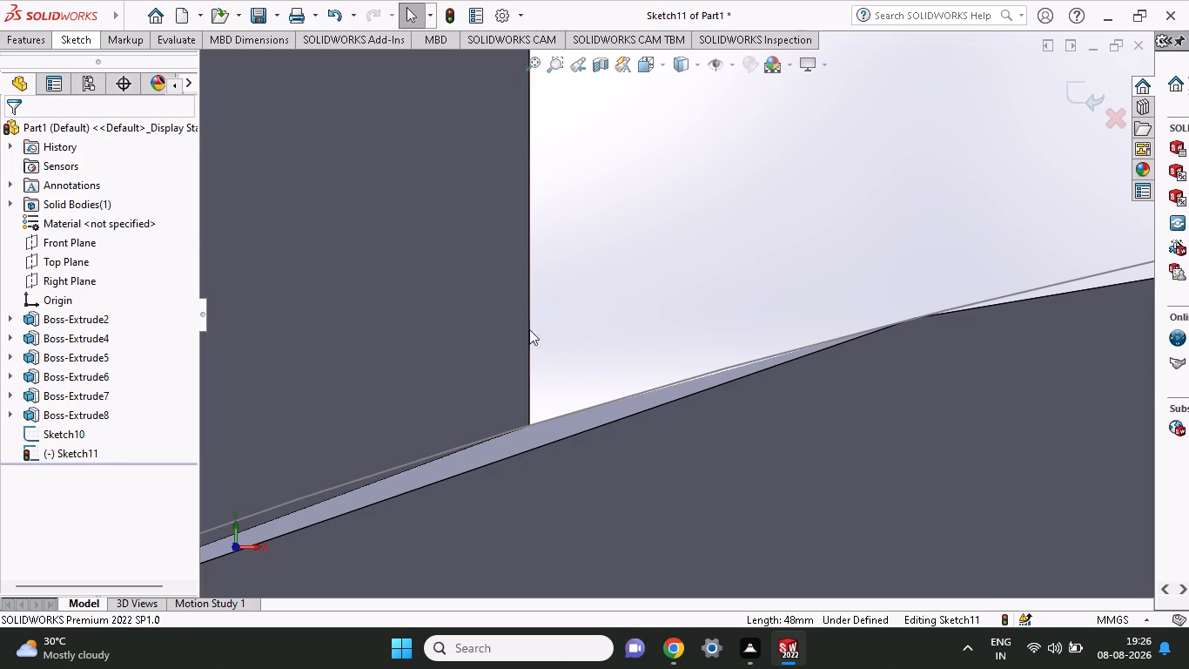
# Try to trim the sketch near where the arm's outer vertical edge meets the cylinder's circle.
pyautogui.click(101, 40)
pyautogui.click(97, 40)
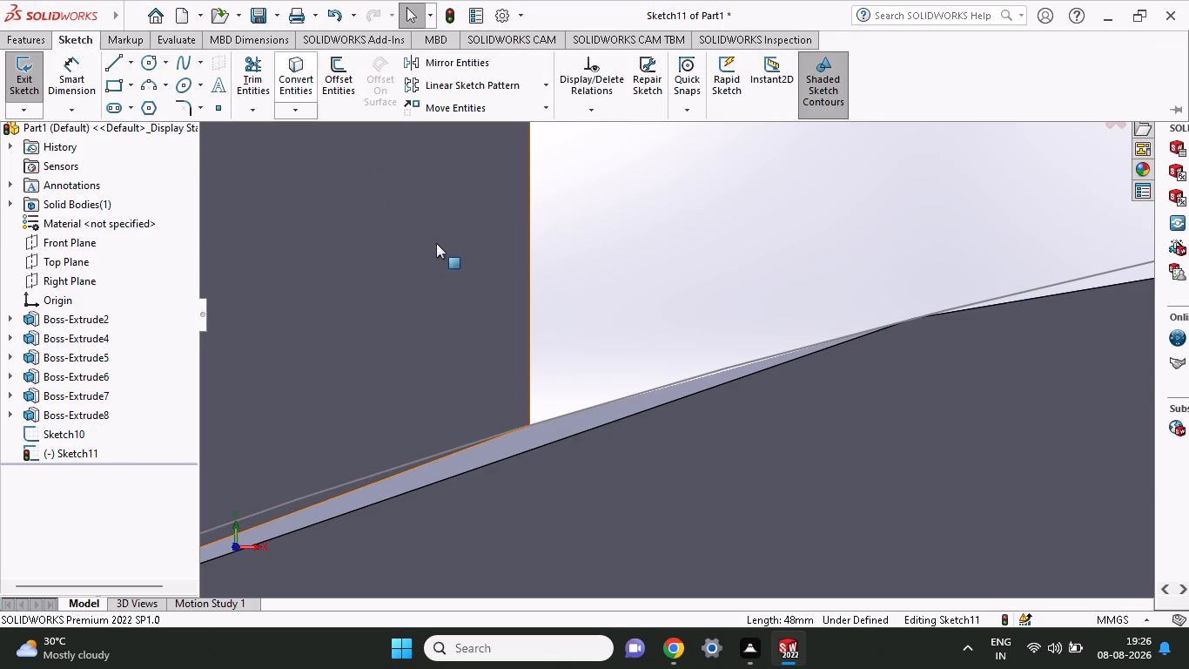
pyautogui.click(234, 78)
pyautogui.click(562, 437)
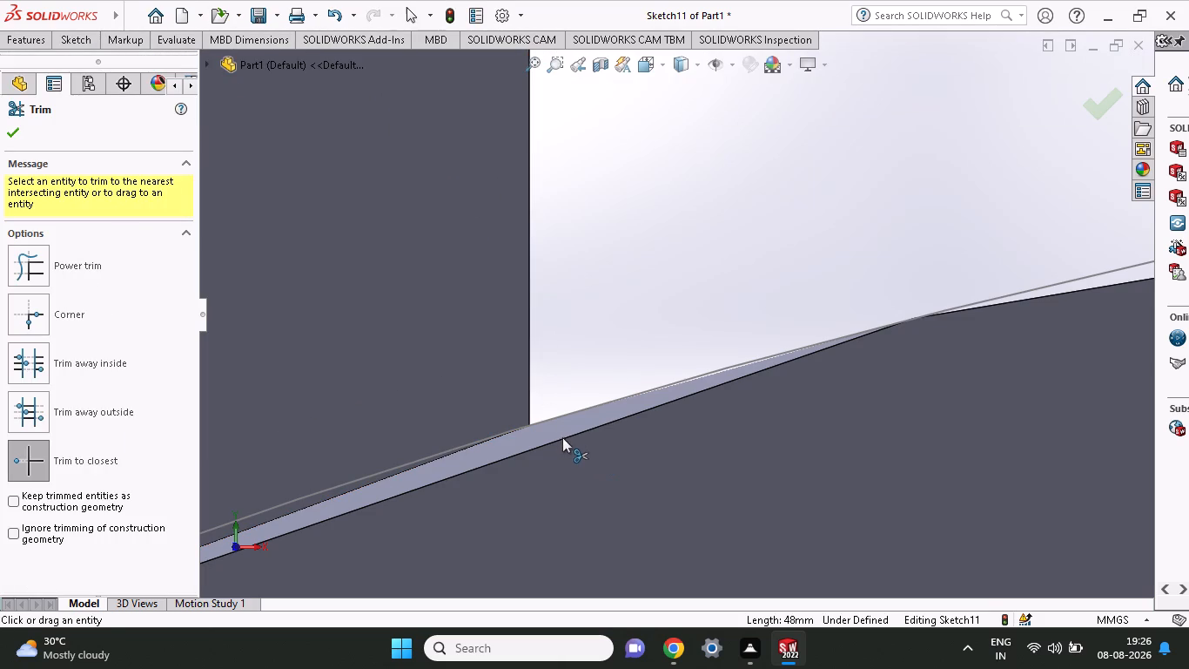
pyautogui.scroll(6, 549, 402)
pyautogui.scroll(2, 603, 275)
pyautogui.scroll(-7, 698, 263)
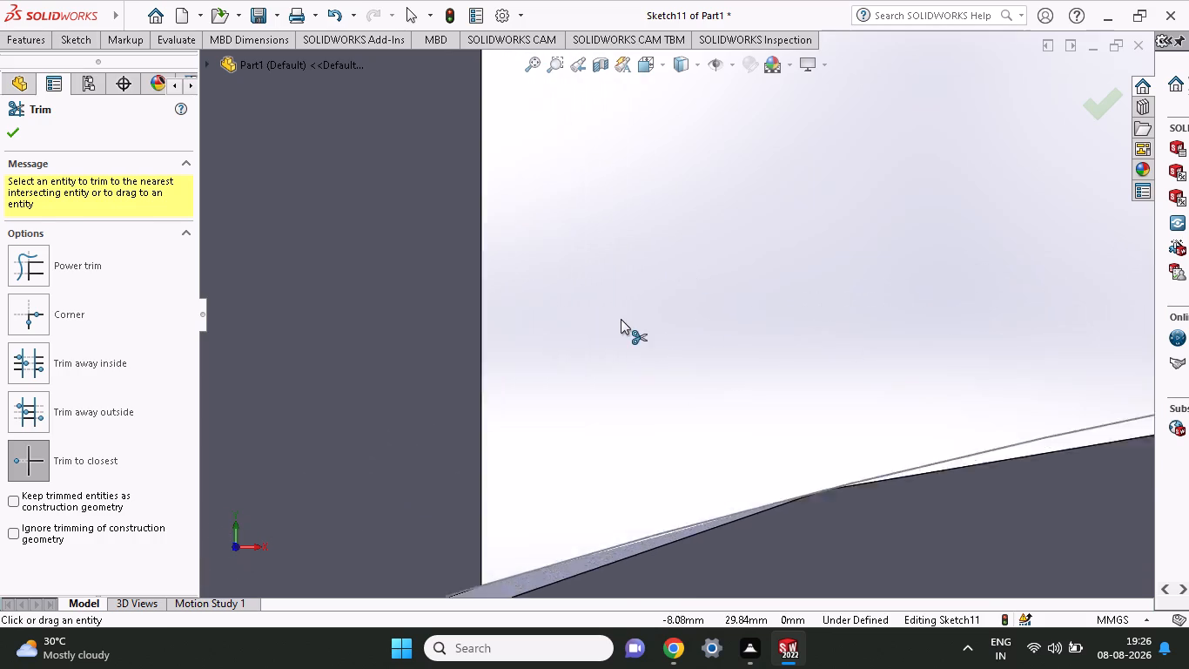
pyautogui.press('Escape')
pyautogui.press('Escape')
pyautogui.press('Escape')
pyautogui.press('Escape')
# Draw a 48 mm vertical line from the arm's outer corner along its edge down to the cylinder's circle.
pyautogui.scroll(9, 462, 411)
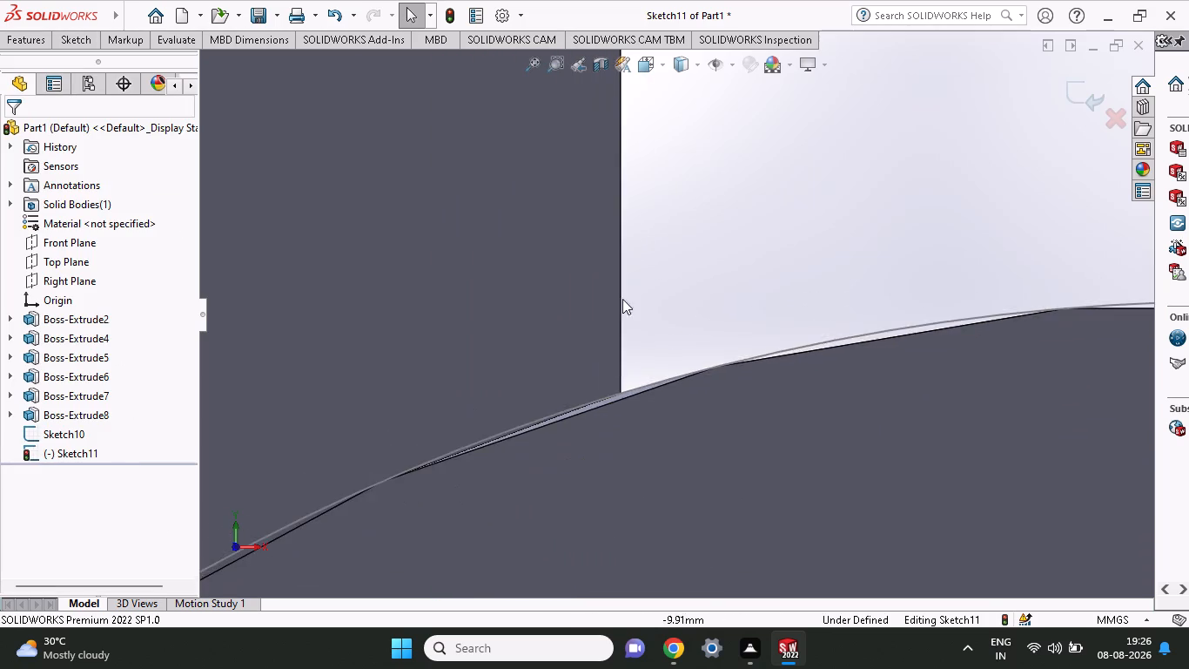
pyautogui.scroll(15, 622, 299)
pyautogui.moveTo(760, 193); pyautogui.dragTo(729, 186, button='right')
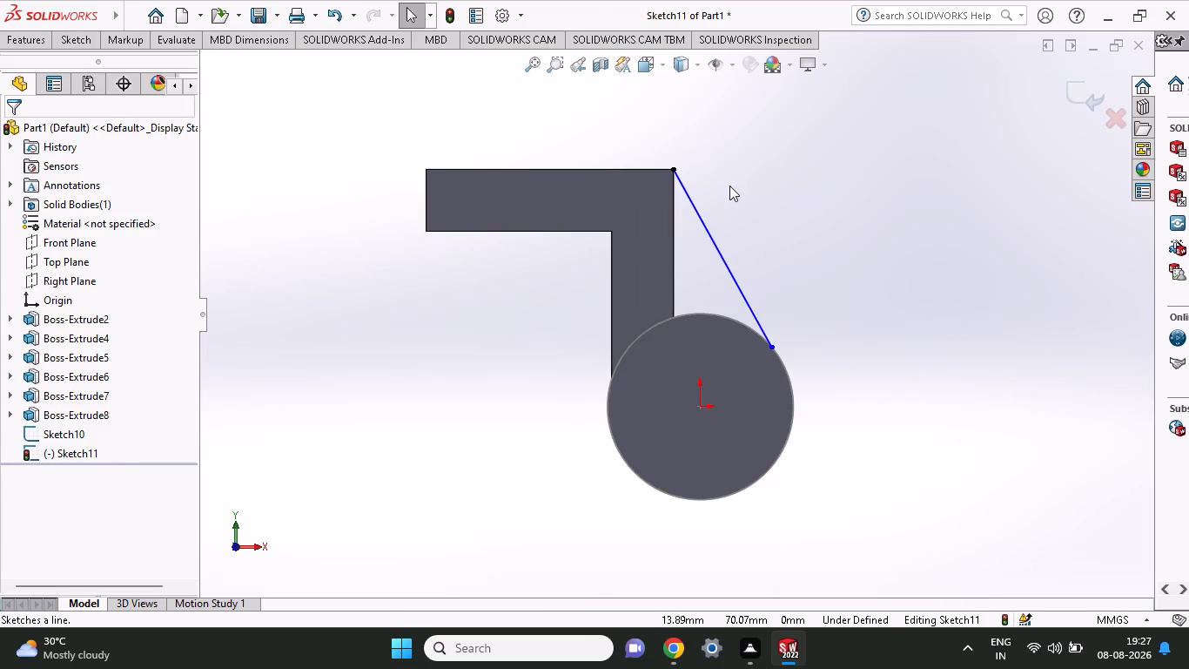
pyautogui.moveTo(729, 186); pyautogui.dragTo(652, 202, button='right')
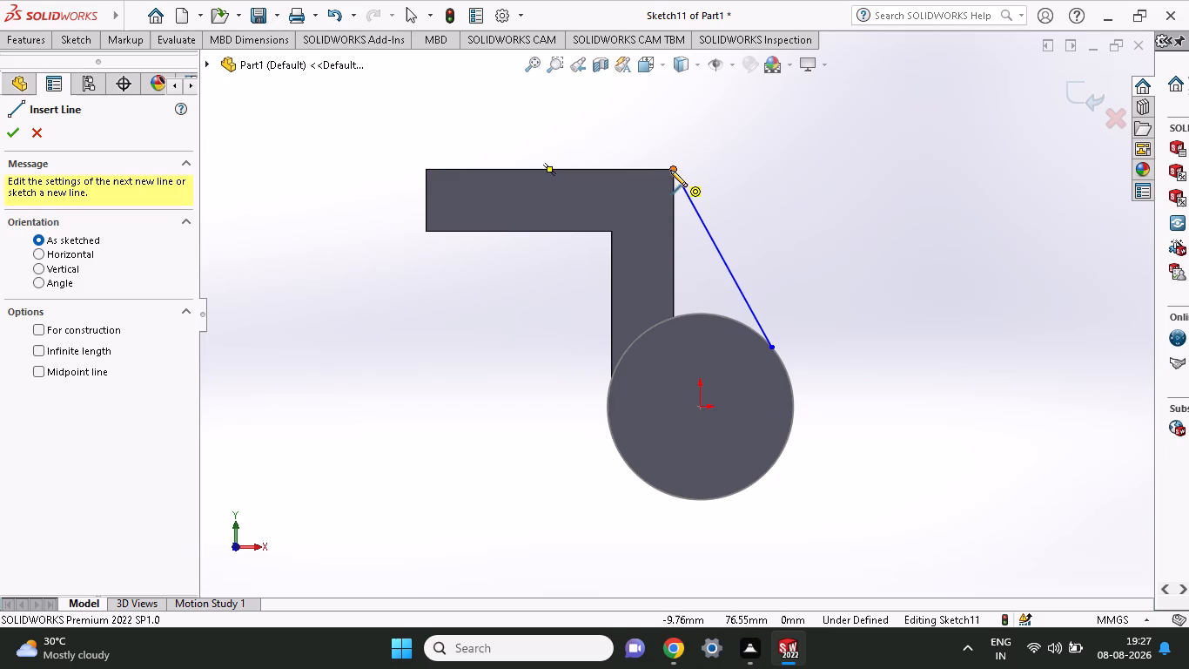
pyautogui.click(674, 170)
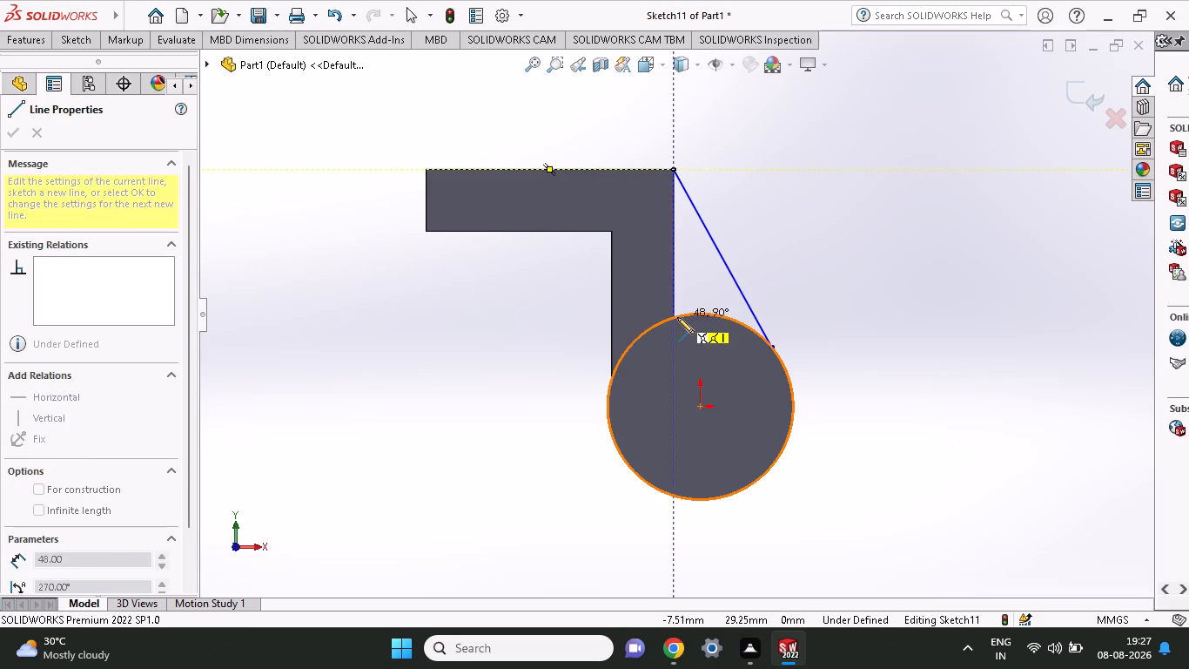
pyautogui.click(673, 317)
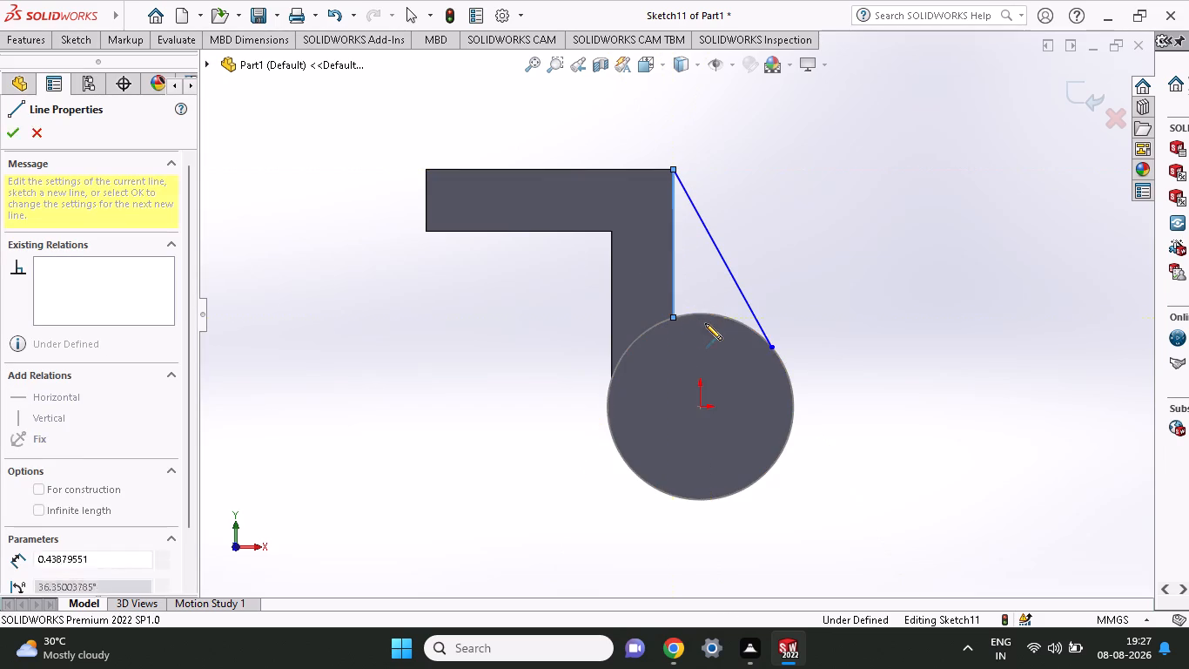
pyautogui.scroll(2, 763, 356)
pyautogui.scroll(-5, 763, 356)
pyautogui.scroll(-3, 668, 338)
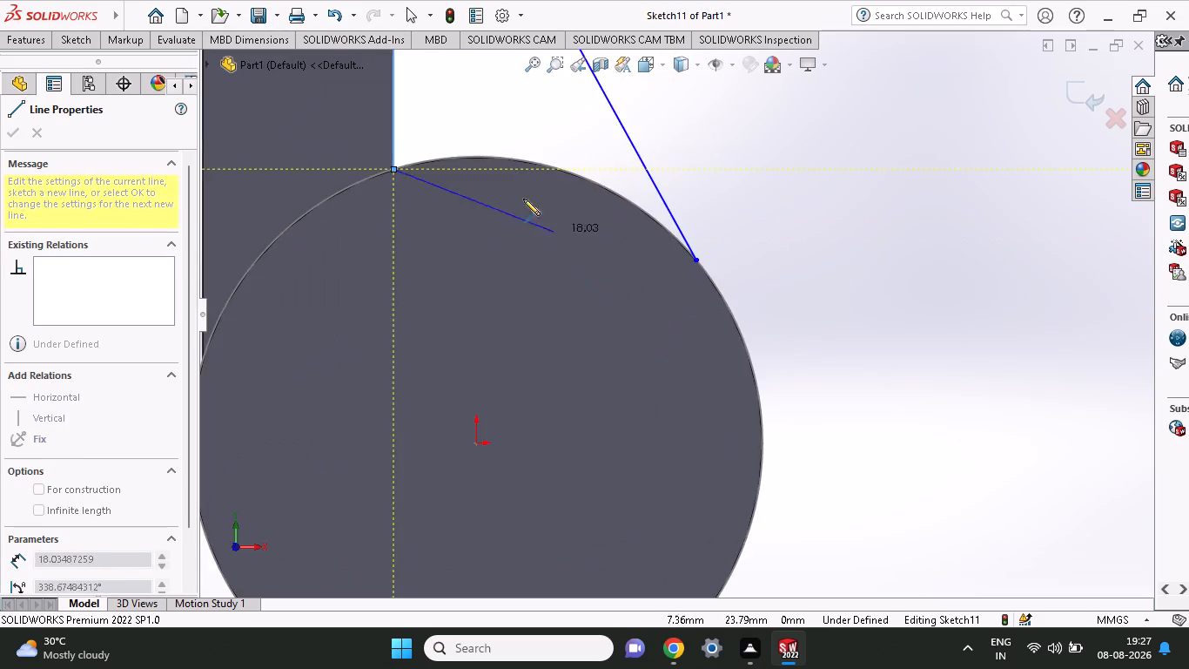
pyautogui.scroll(-4, 346, 146)
pyautogui.scroll(-14, 541, 247)
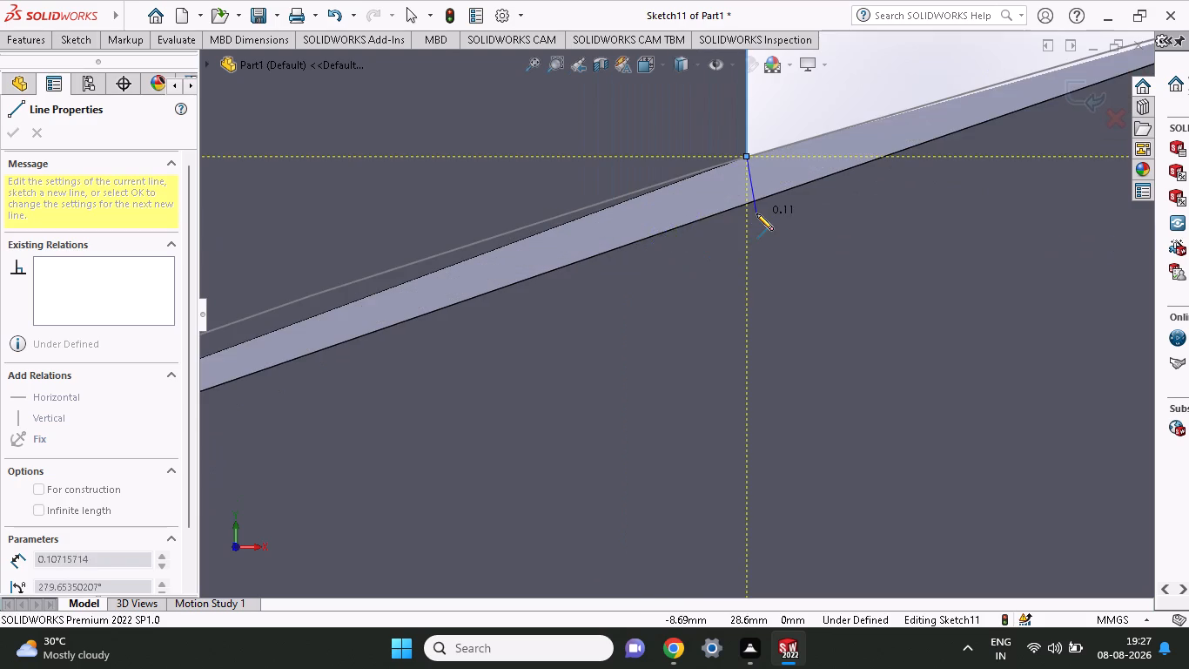
pyautogui.scroll(20, 756, 213)
pyautogui.scroll(5, 756, 213)
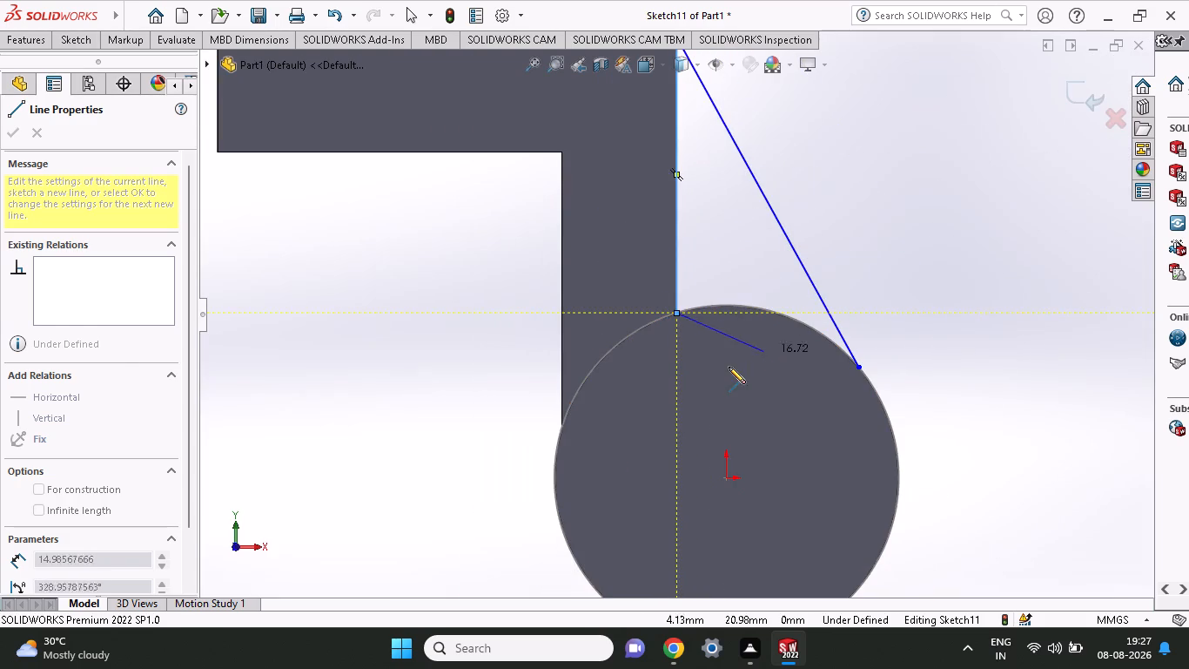
pyautogui.press('Escape')
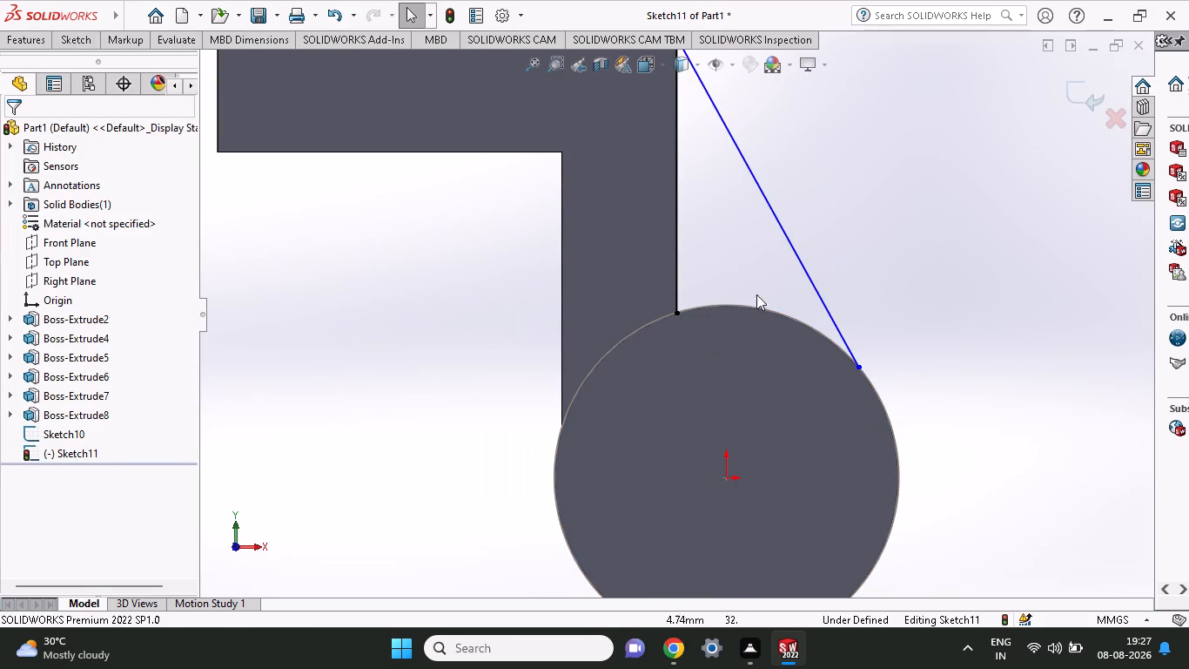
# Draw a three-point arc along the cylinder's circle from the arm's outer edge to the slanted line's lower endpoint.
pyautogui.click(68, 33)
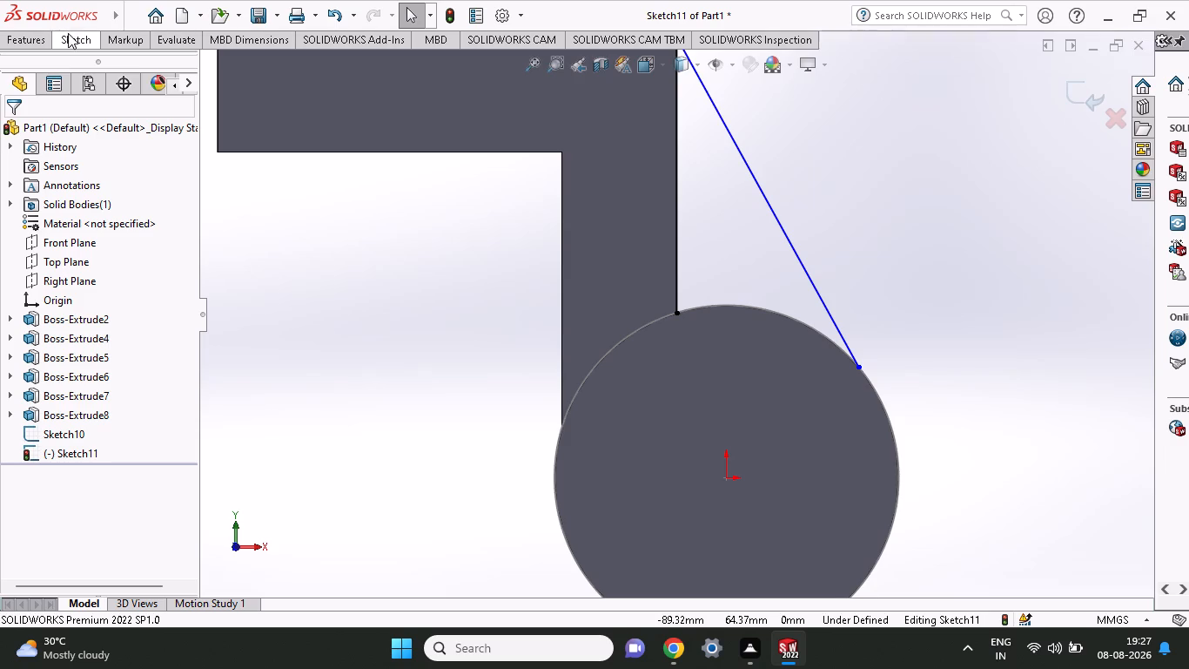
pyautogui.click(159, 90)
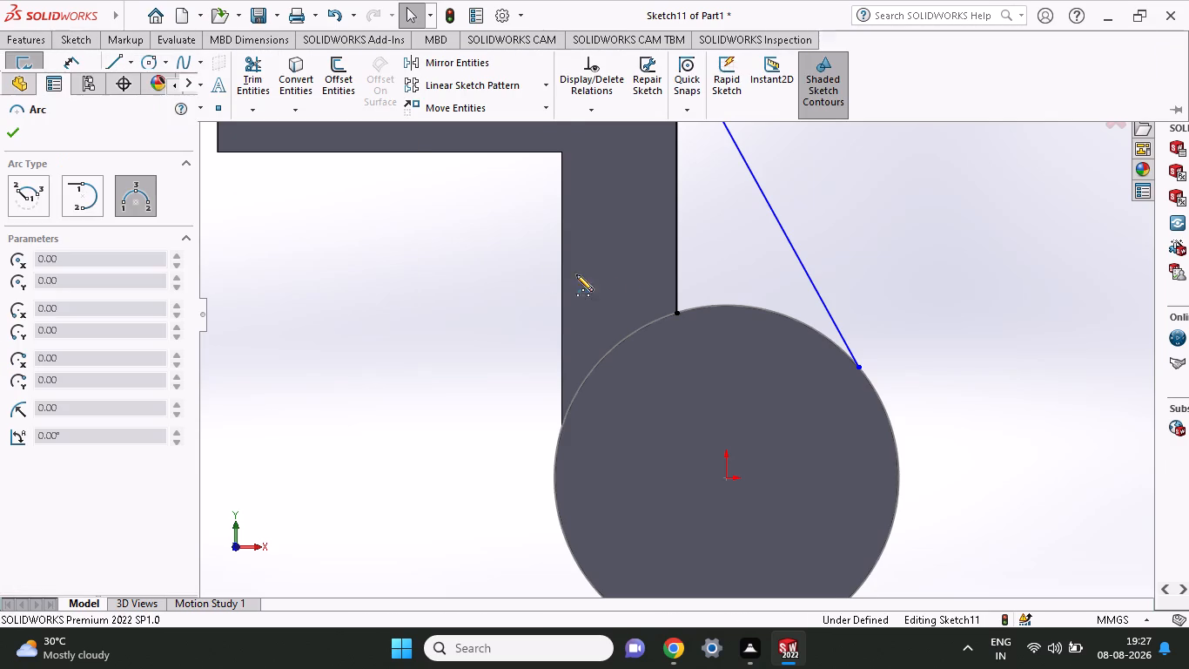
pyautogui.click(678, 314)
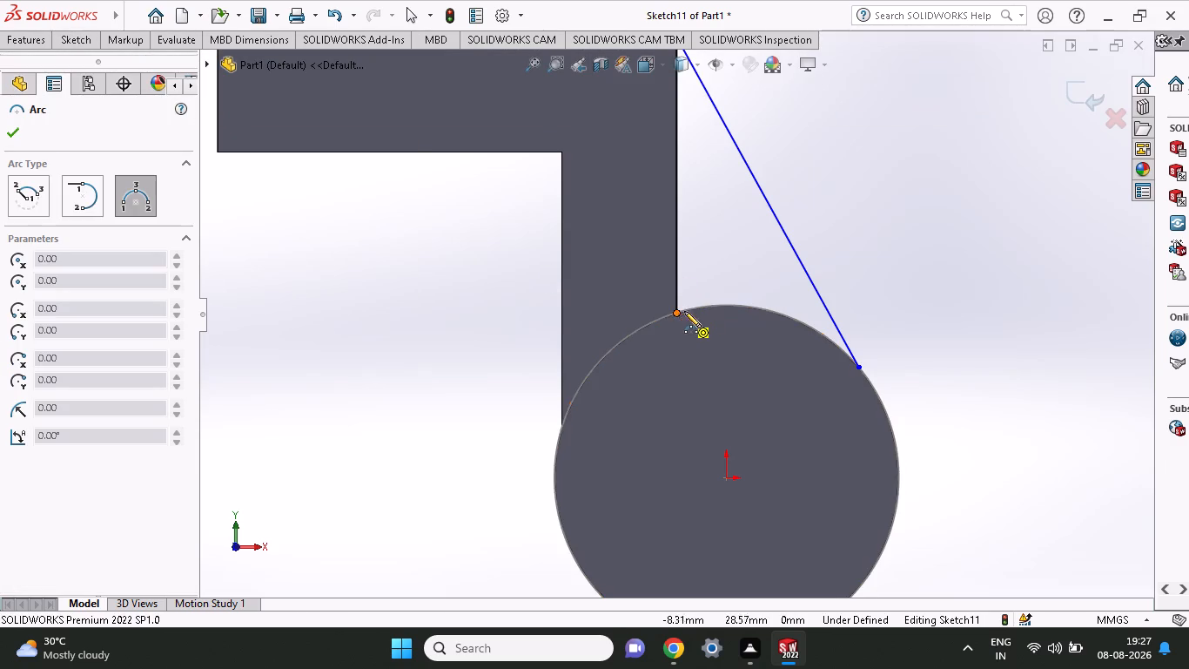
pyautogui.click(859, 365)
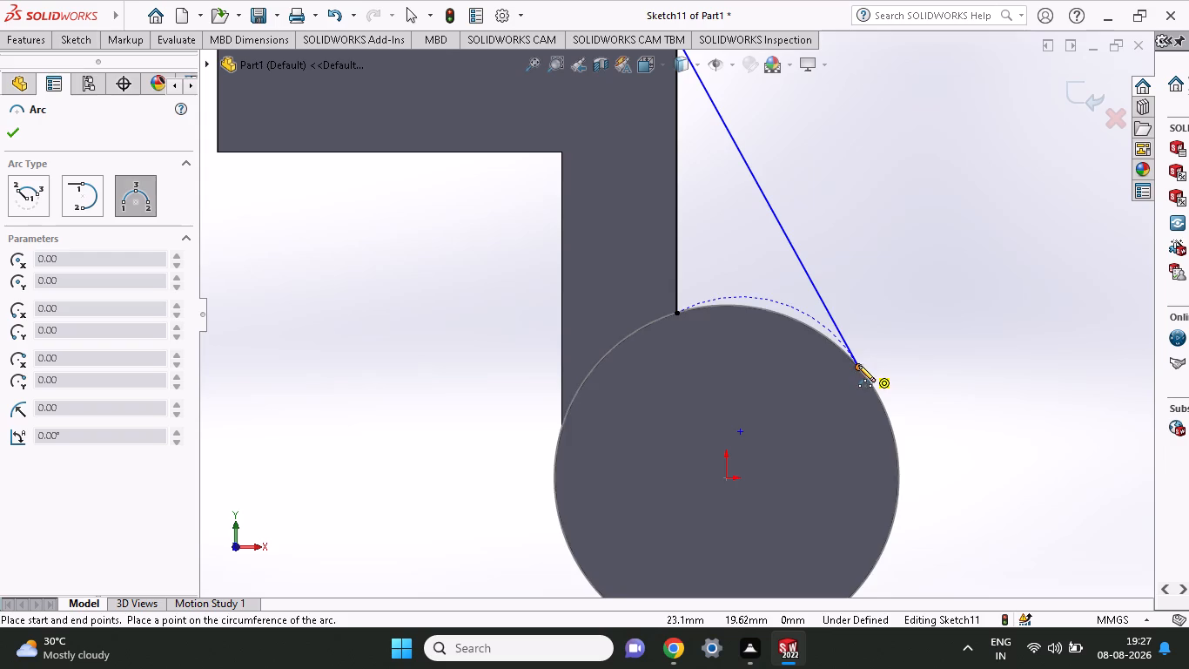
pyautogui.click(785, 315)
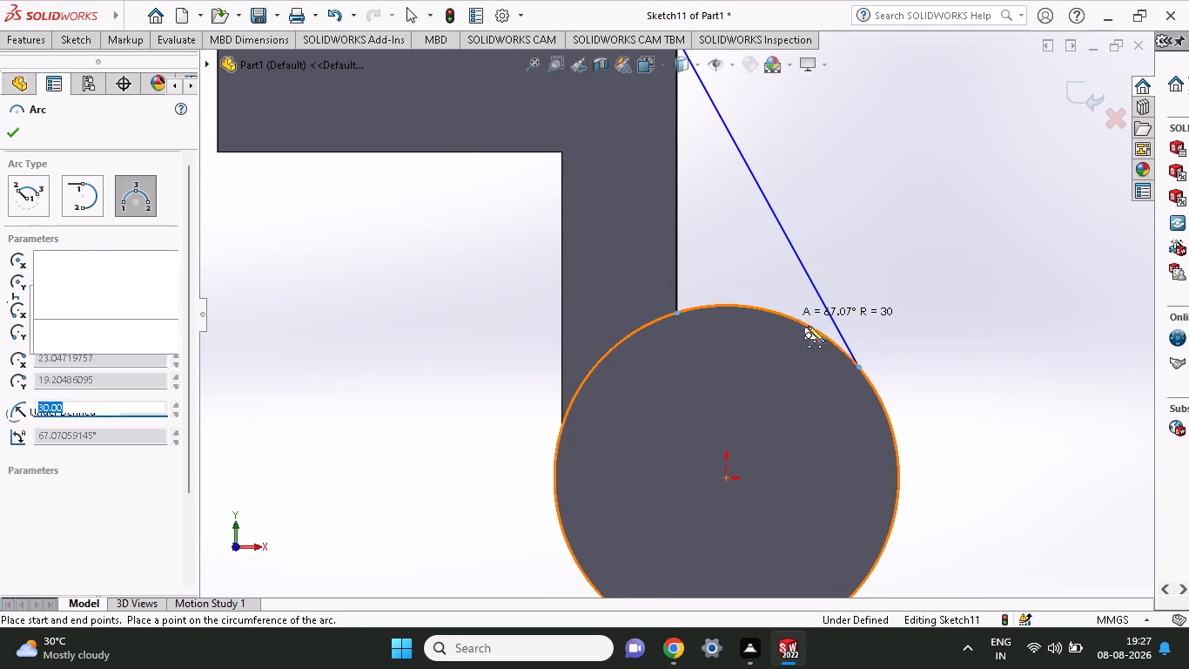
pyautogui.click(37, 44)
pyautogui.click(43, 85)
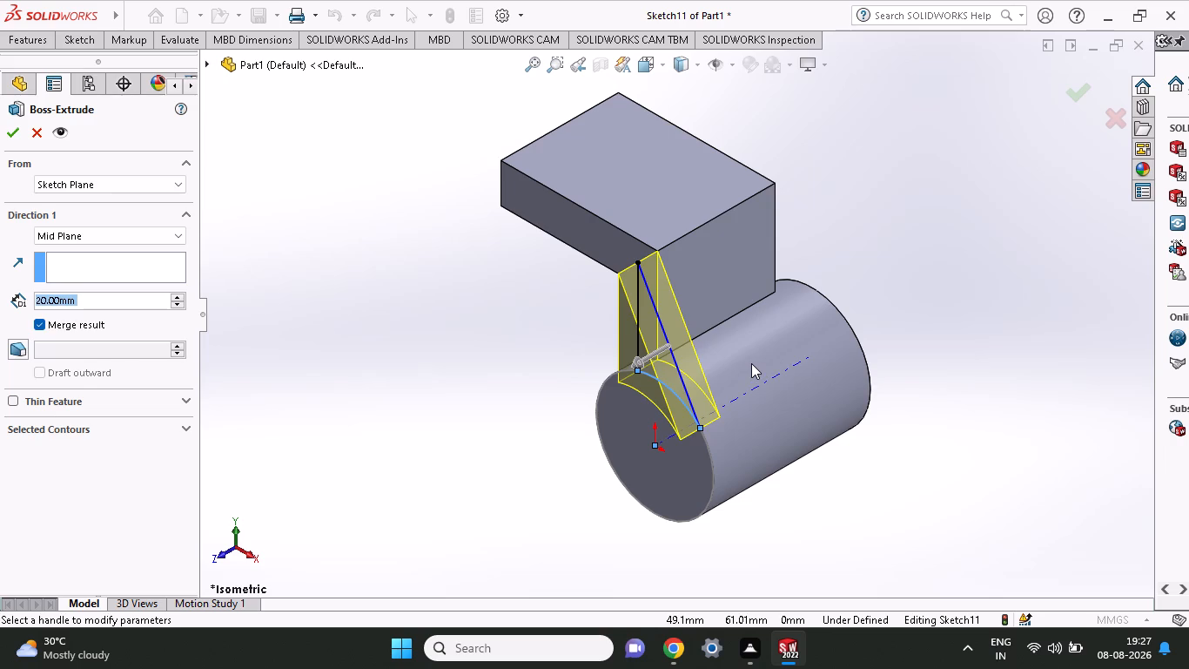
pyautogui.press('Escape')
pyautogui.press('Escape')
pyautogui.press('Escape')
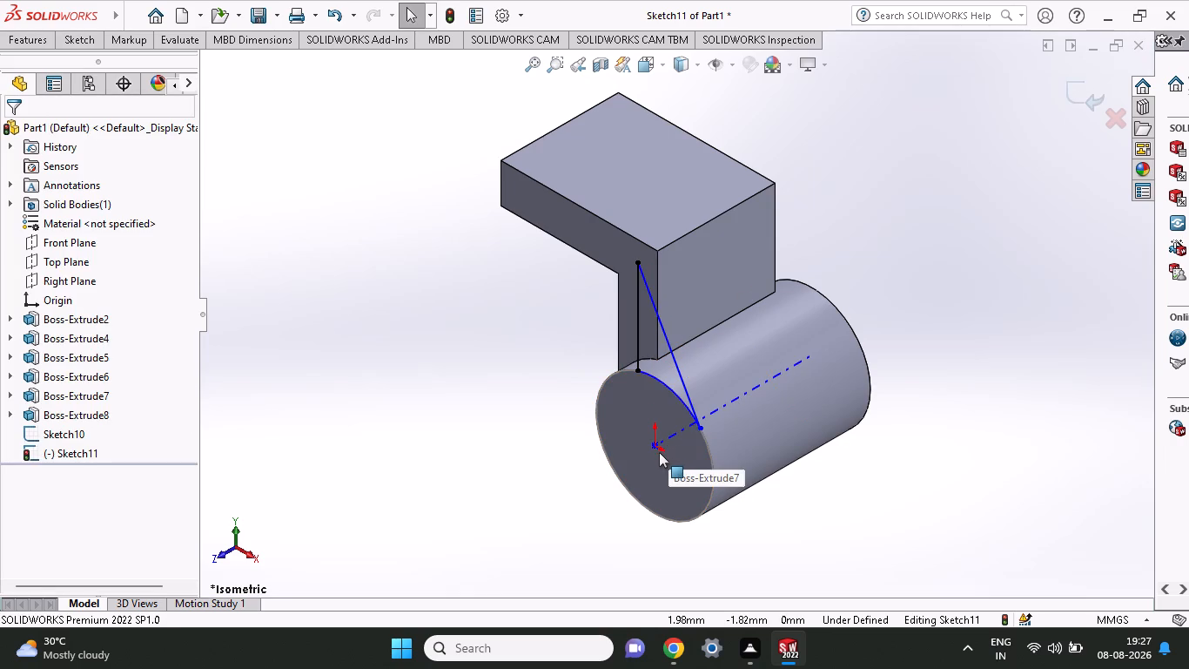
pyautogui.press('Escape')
# Undo all the rib geometry in Sketch11, including the arc, vertical line and slanted line, and leave the empty sketch.
pyautogui.hotkey('ctrl', 'z')
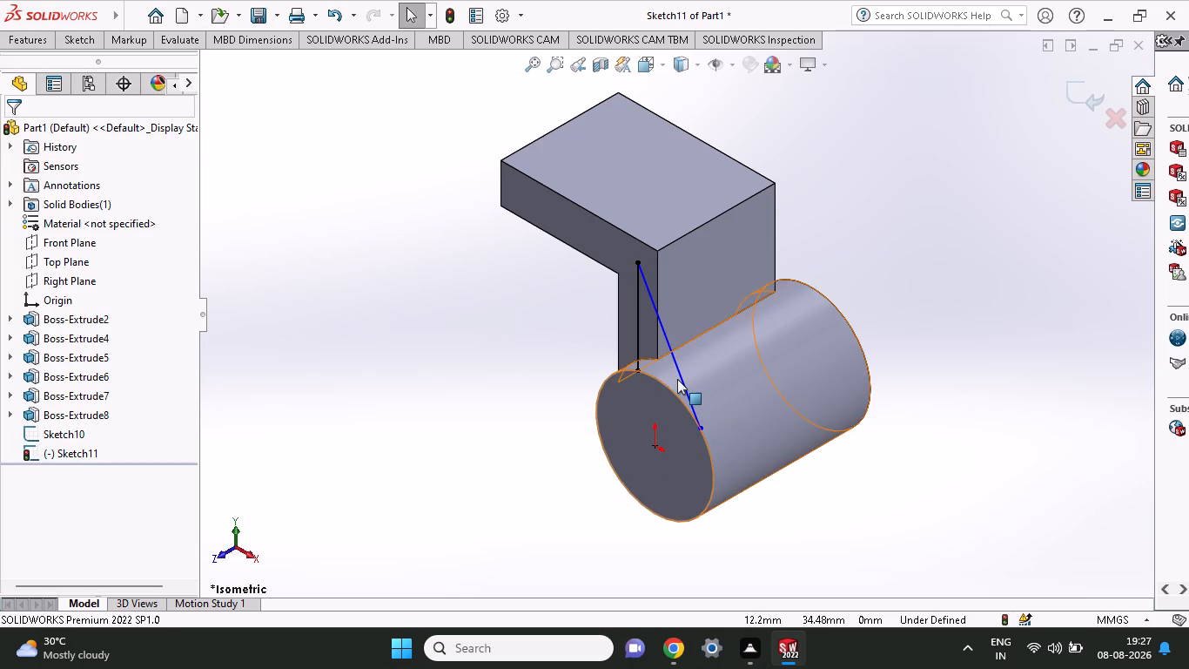
pyautogui.rightClick(77, 452)
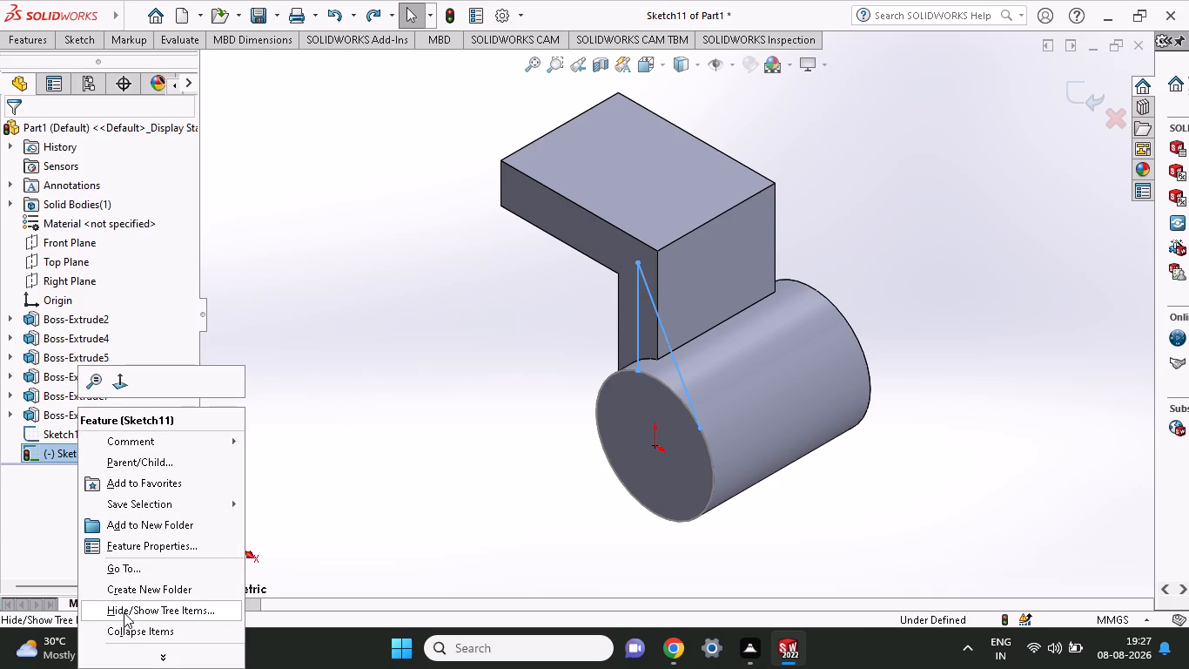
pyautogui.scroll(-3, 124, 612)
pyautogui.click(21, 524)
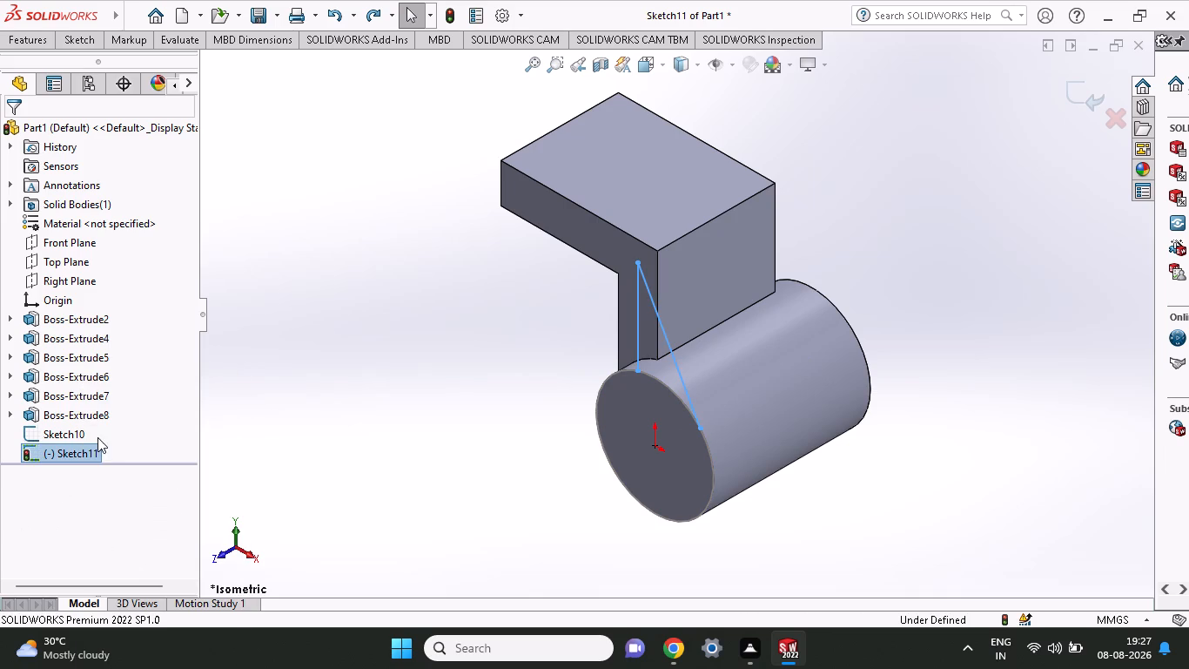
pyautogui.rightClick(85, 449)
pyautogui.press('Escape')
pyautogui.press('Escape')
pyautogui.rightClick(85, 449)
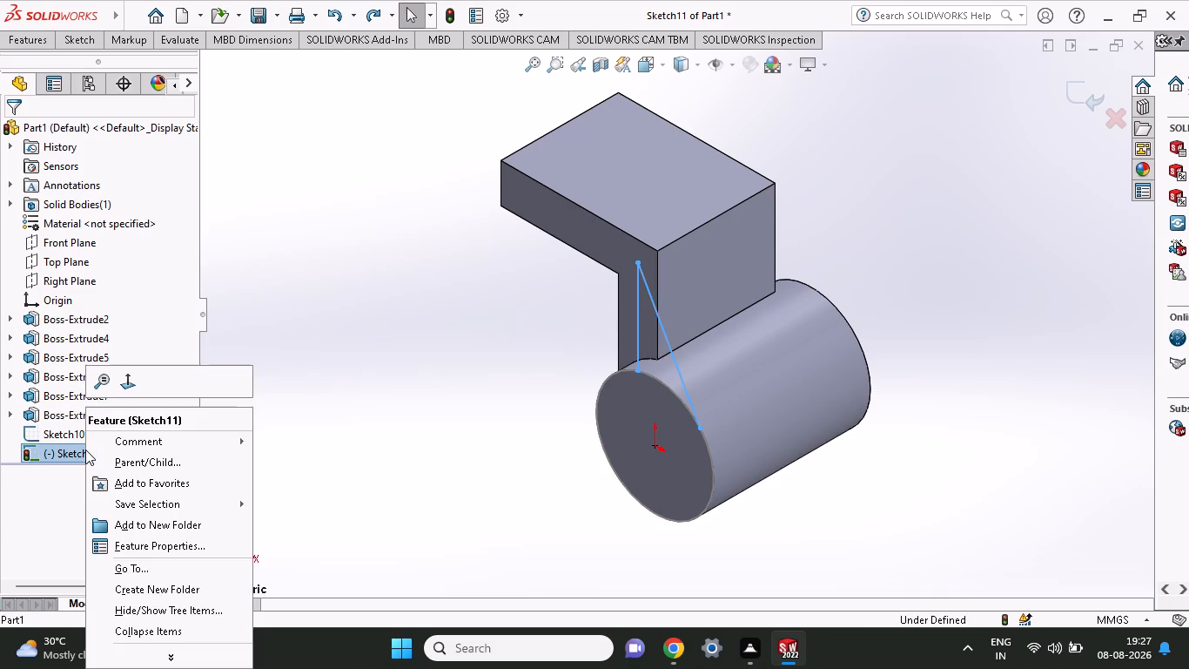
pyautogui.hotkey('ctrl', 'z')
pyautogui.hotkey('ctrl', 'z')
pyautogui.hotkey('ctrl', 'z')
pyautogui.keyDown('ctrl'); pyautogui.click(494, 372); pyautogui.keyUp('ctrl')
pyautogui.hotkey('ctrl', 'z')
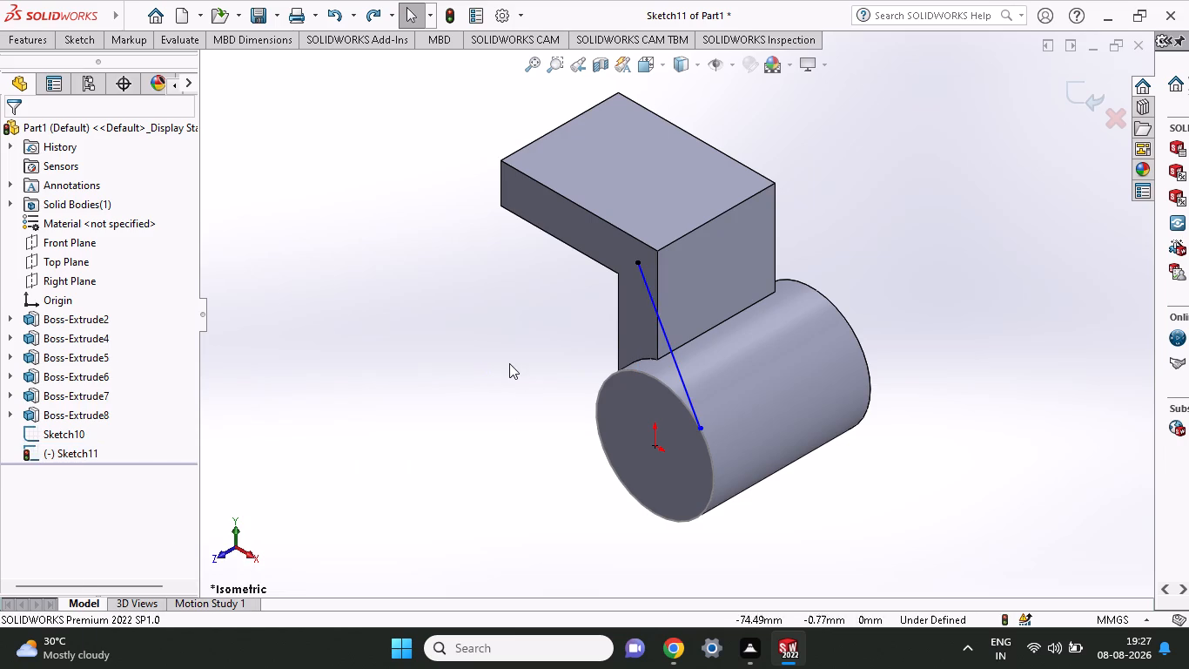
pyautogui.hotkey('ctrl', 'z')
pyautogui.hotkey('ctrl', 'z')
pyautogui.hotkey('ctrl', 'z')
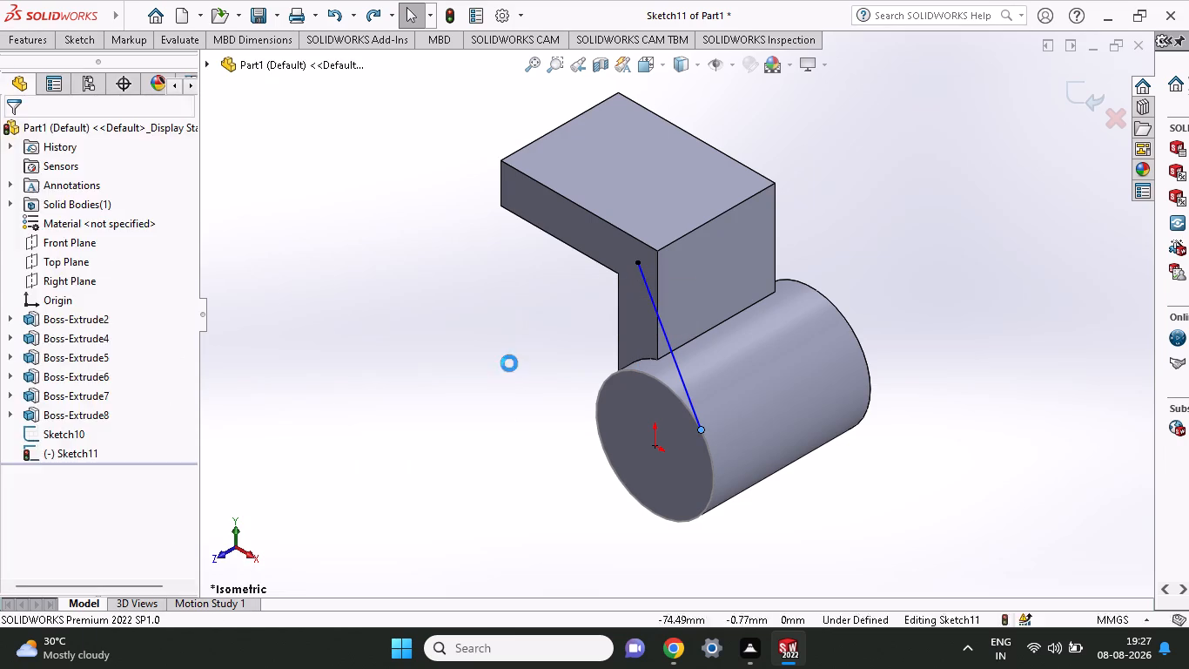
pyautogui.hotkey('ctrl', 'z')
pyautogui.press('Escape')
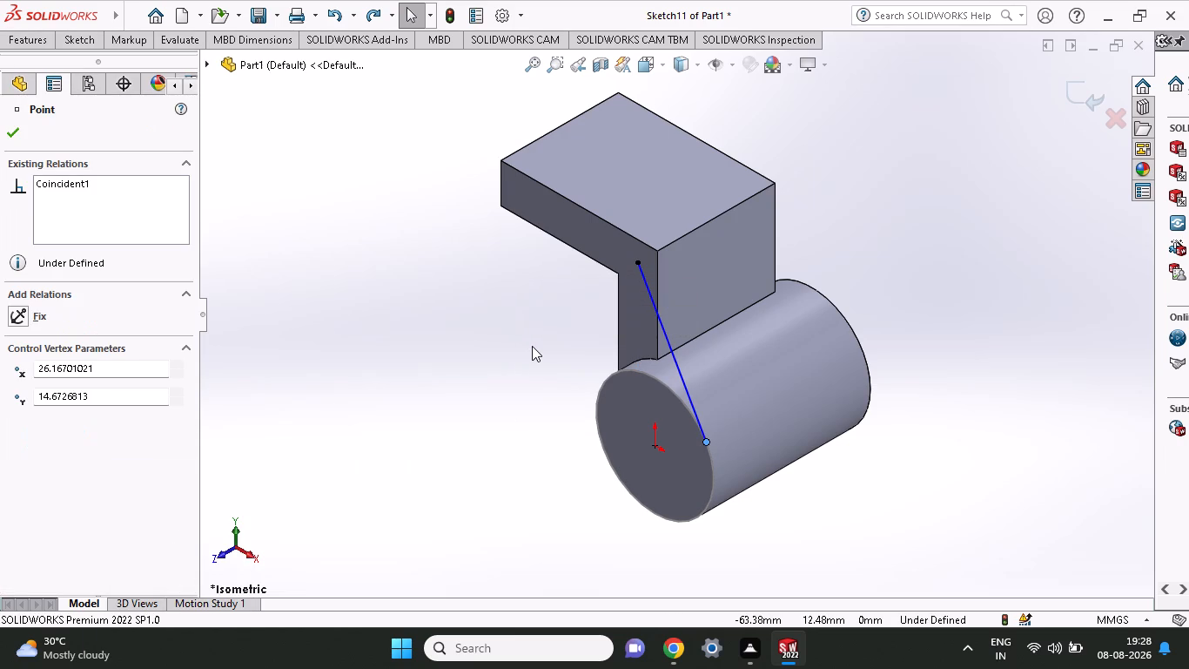
pyautogui.hotkey('ctrl', 'z')
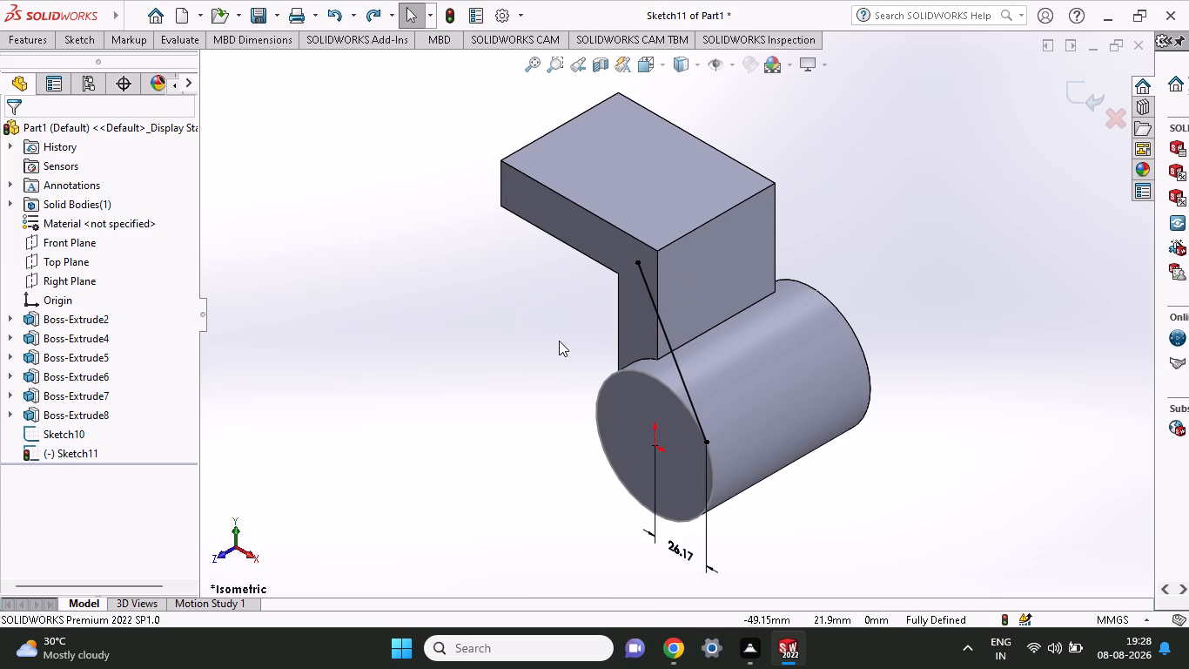
pyautogui.hotkey('ctrl', 'z')
pyautogui.hotkey('ctrl', 'z')
pyautogui.hotkey('ctrl', 'z')
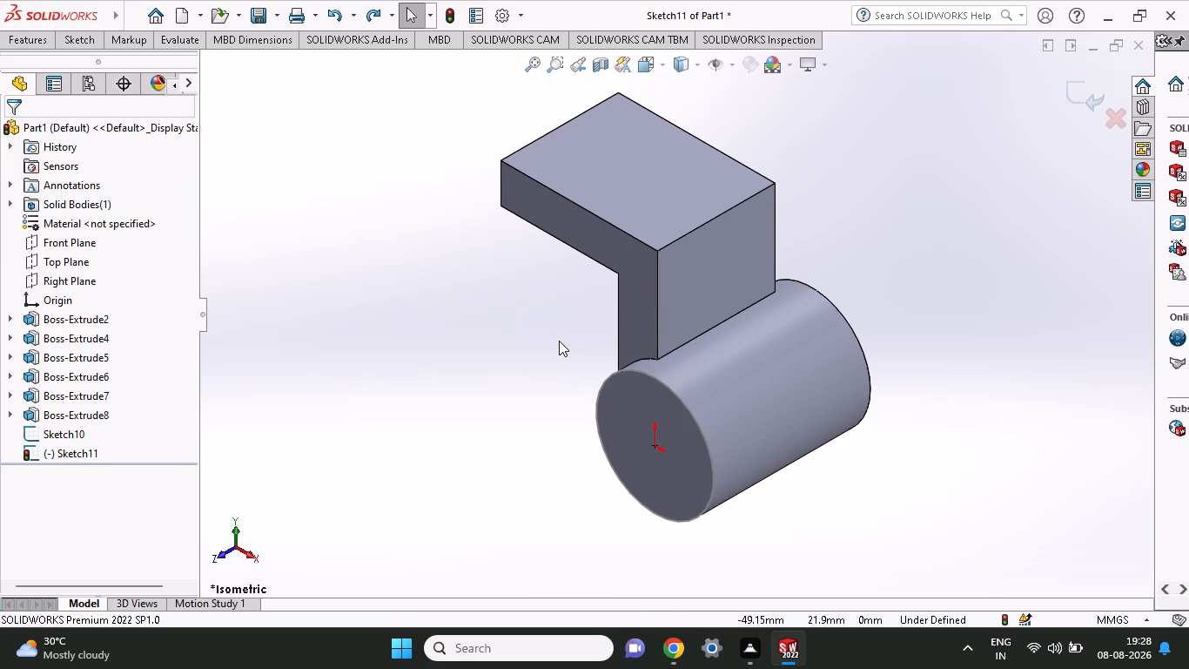
pyautogui.click(48, 237)
pyautogui.click(59, 220)
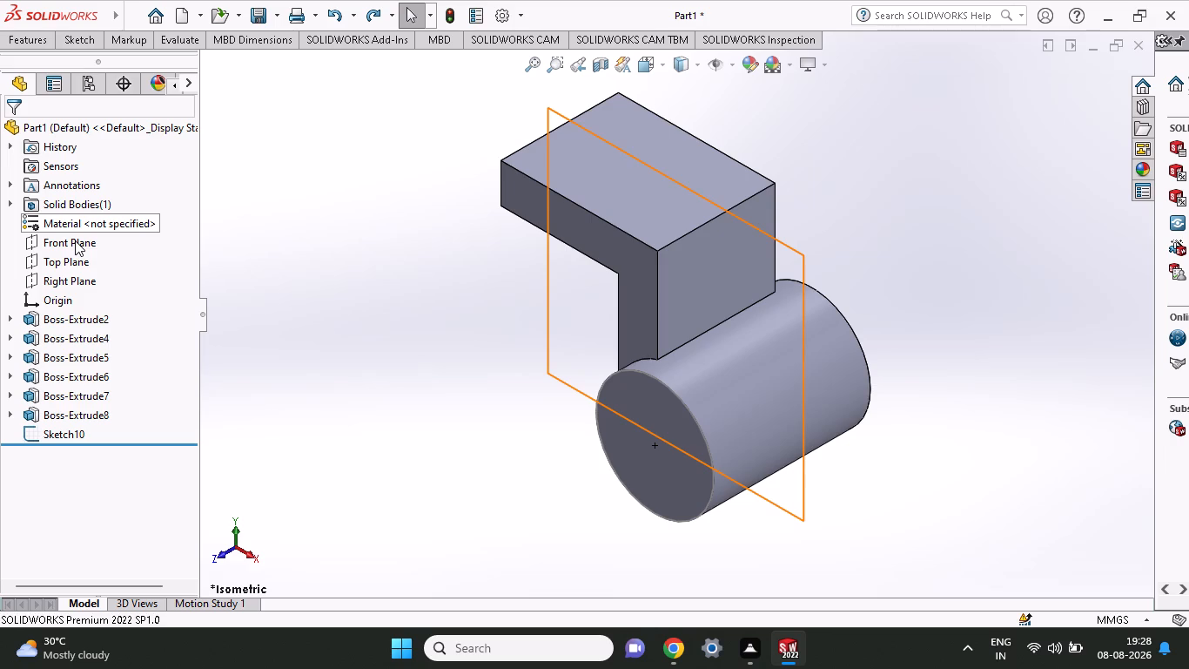
# Start a sketch on the Front Plane and draw a vertical line along the arm's outer edge from its top corner to the cylinder's circle.
pyautogui.click(75, 240)
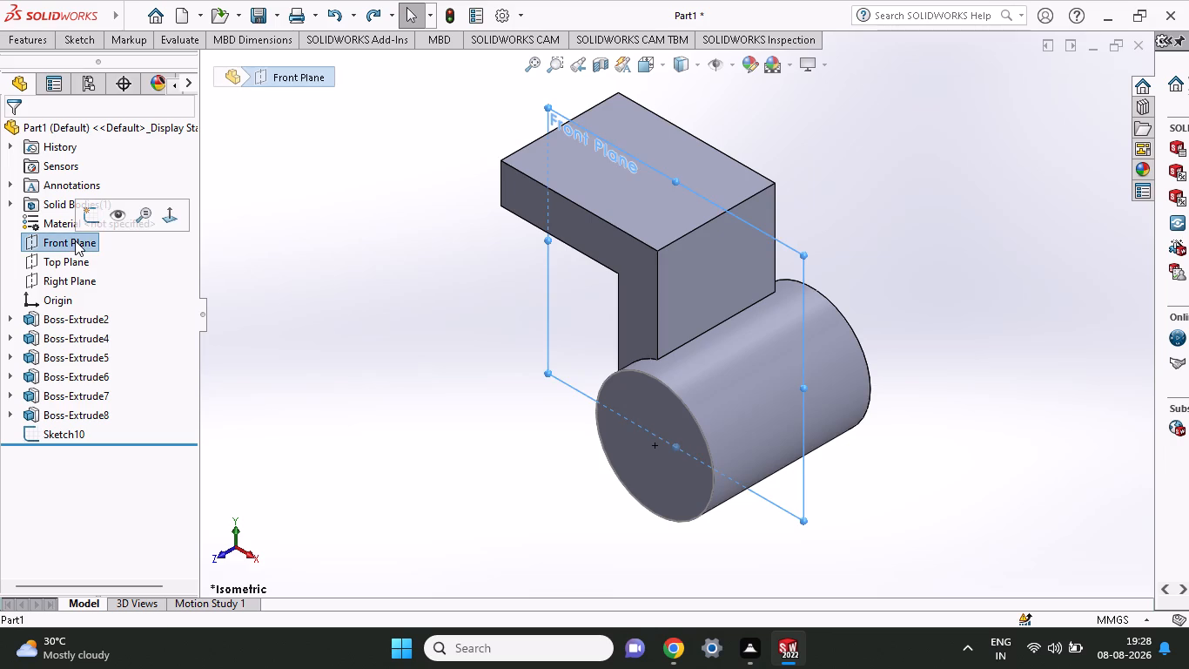
pyautogui.click(81, 220)
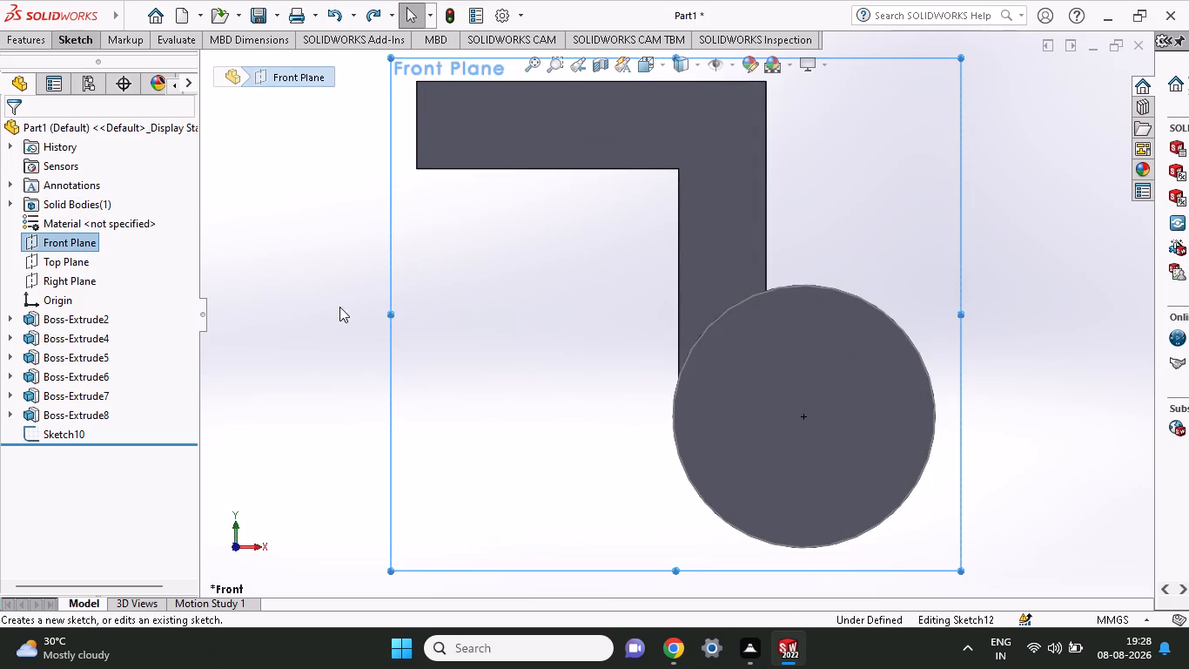
pyautogui.click(57, 37)
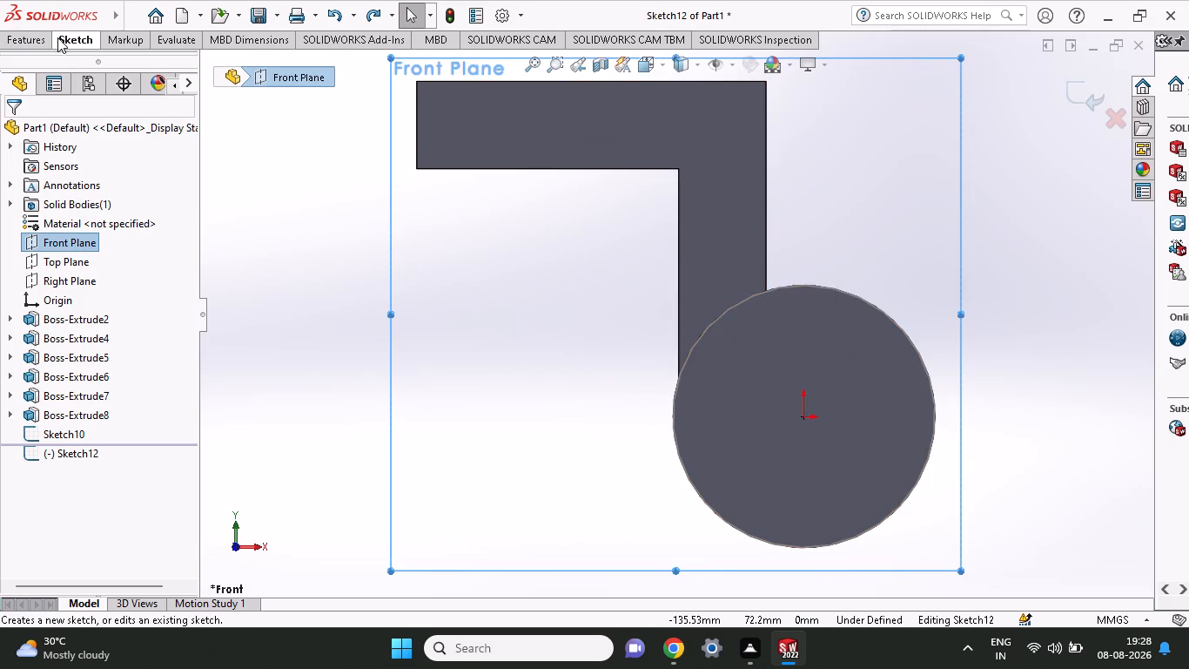
pyautogui.click(104, 68)
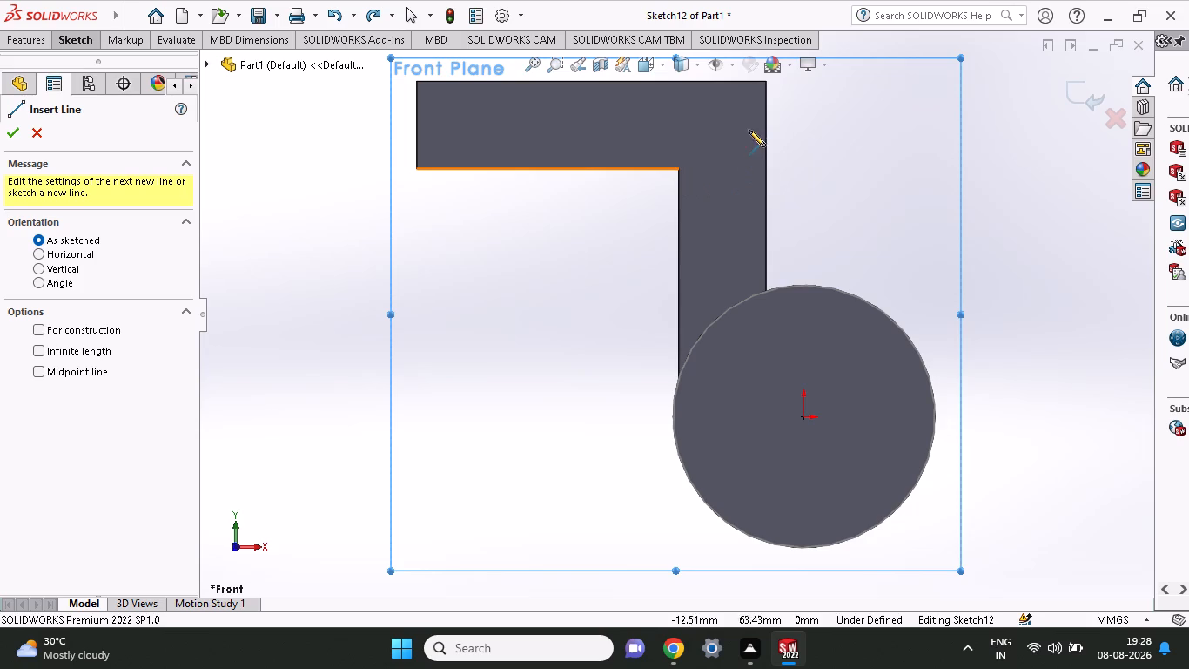
pyautogui.click(766, 84)
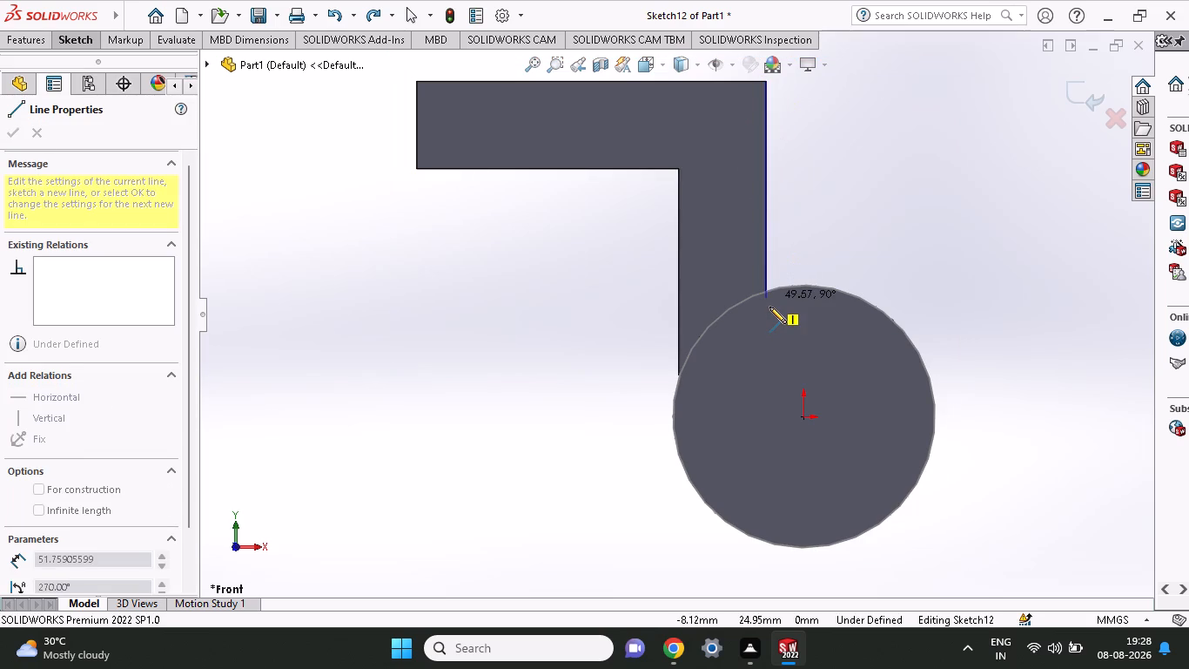
pyautogui.click(766, 287)
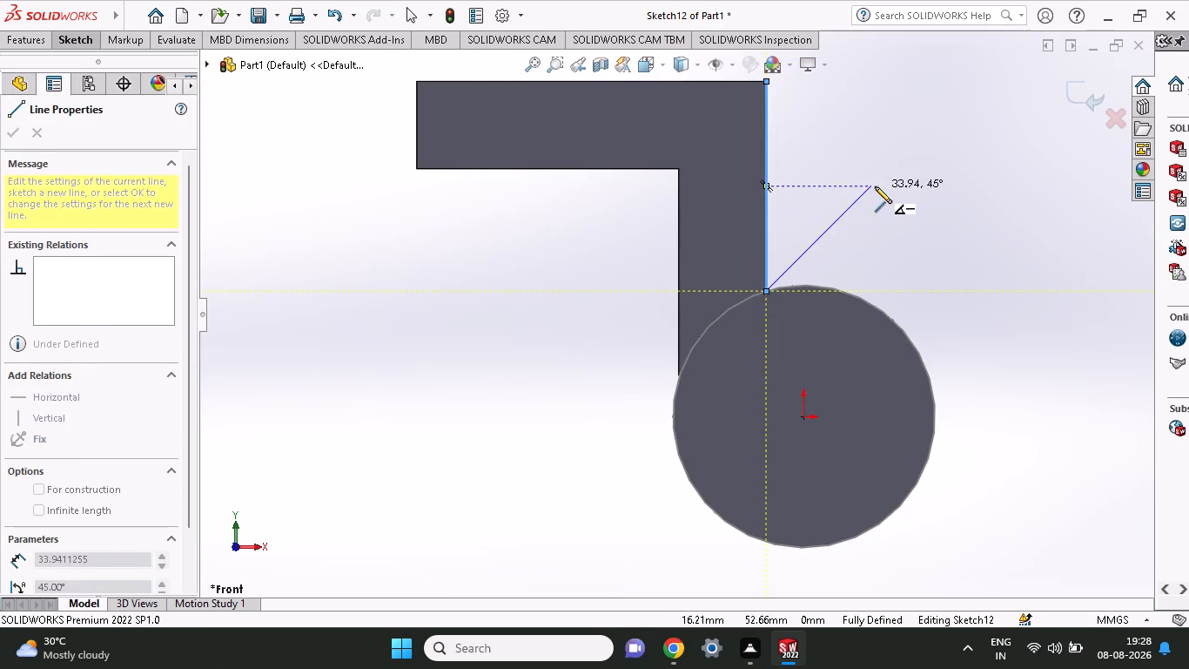
pyautogui.press('Escape')
# Draw a slanted line about 70 mm long from the arm's top outer corner down to the cylinder's circle.
pyautogui.click(88, 45)
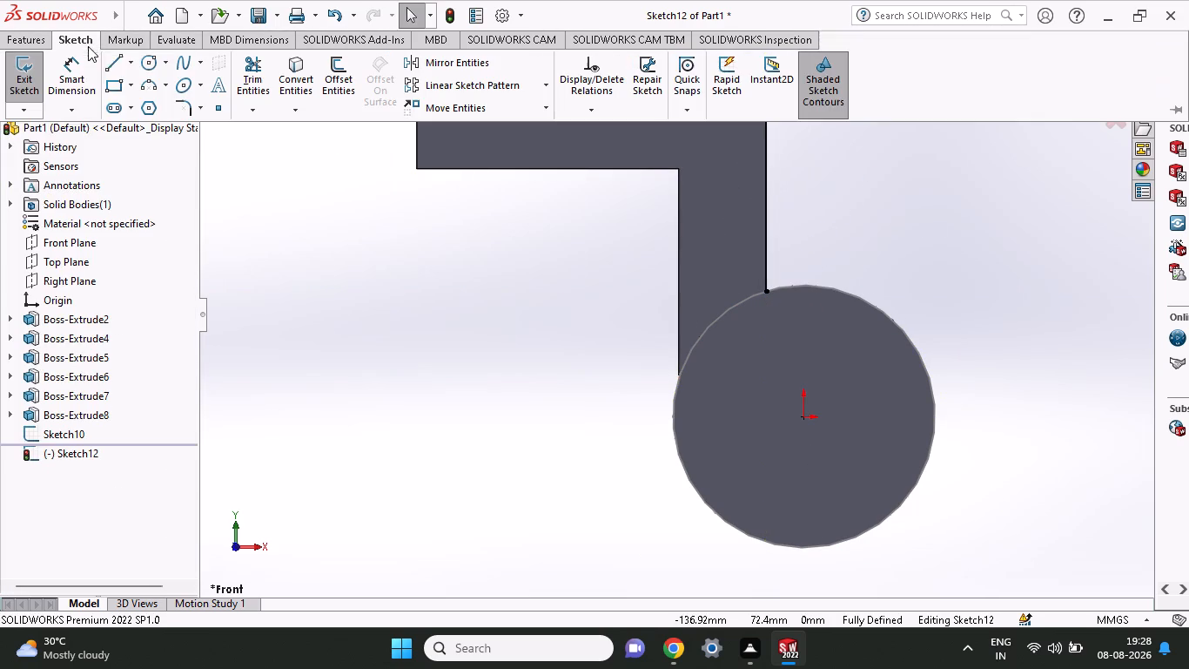
pyautogui.click(120, 65)
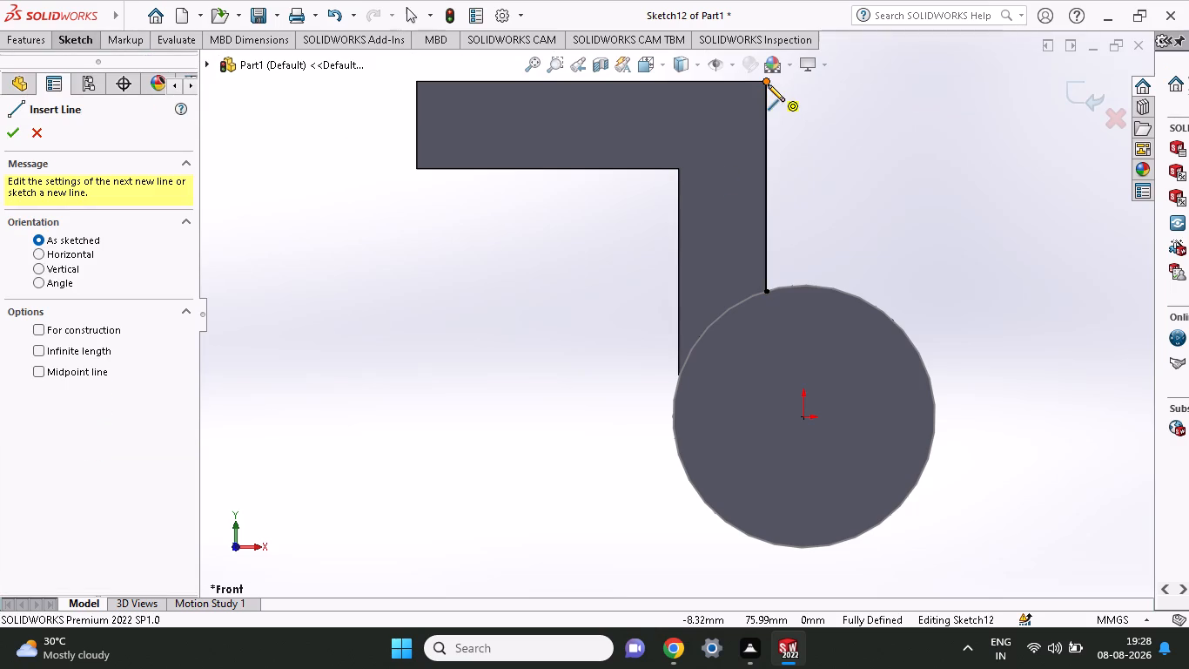
pyautogui.click(768, 84)
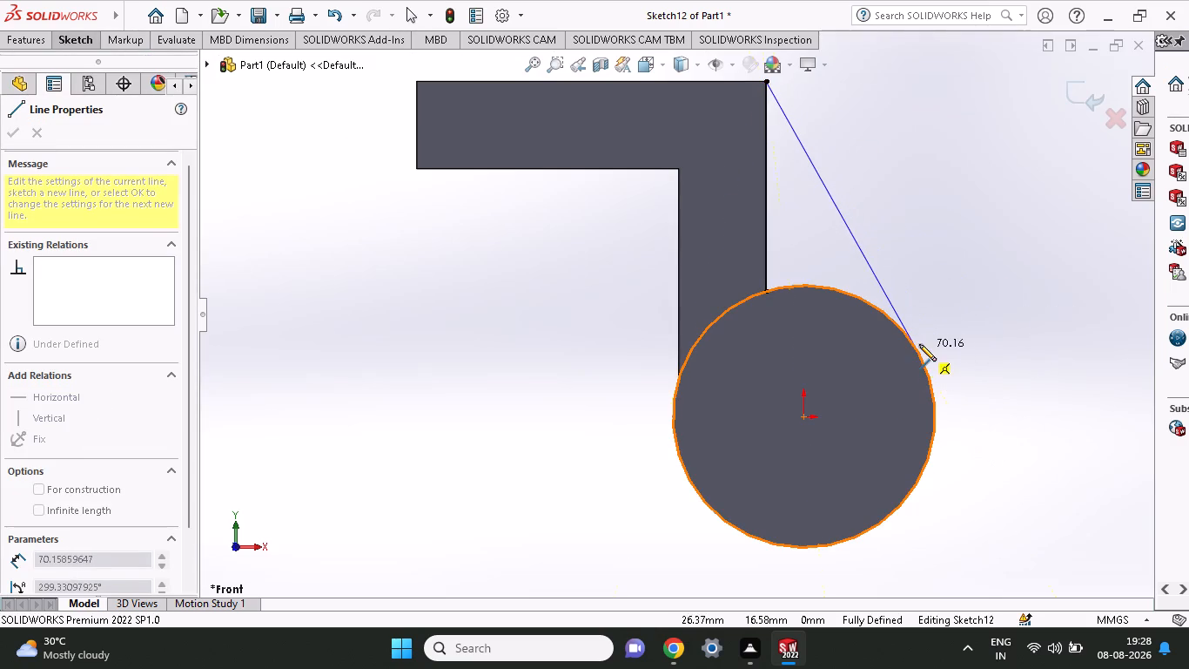
pyautogui.click(915, 348)
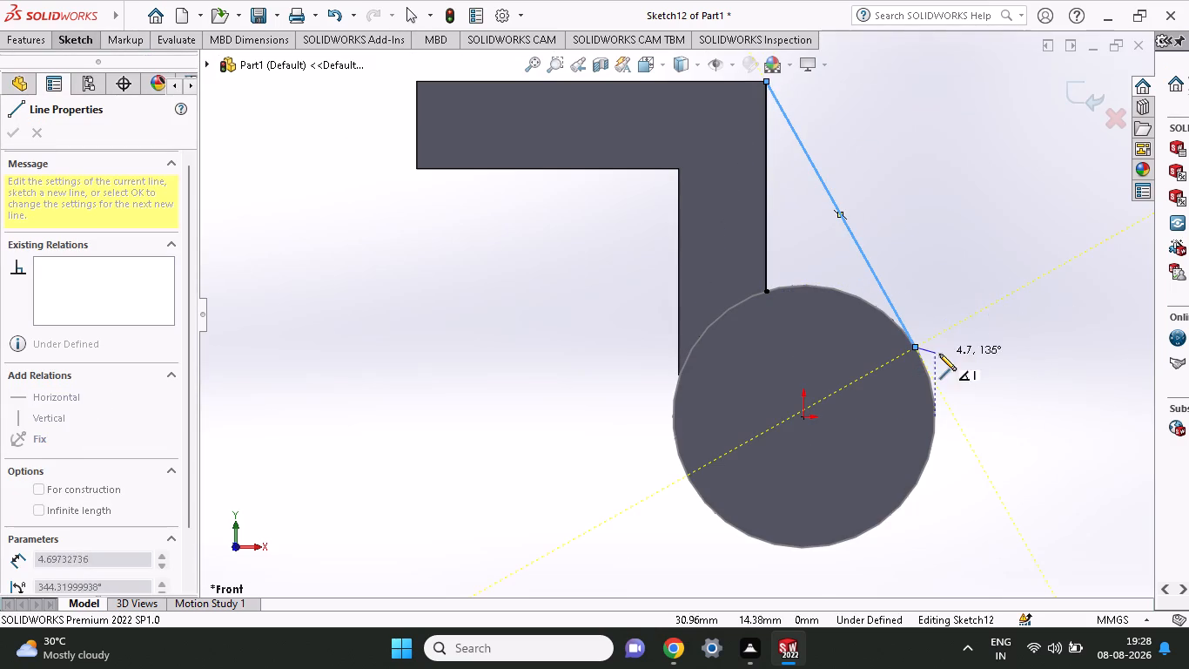
pyautogui.rightClick(952, 334)
pyautogui.click(976, 344)
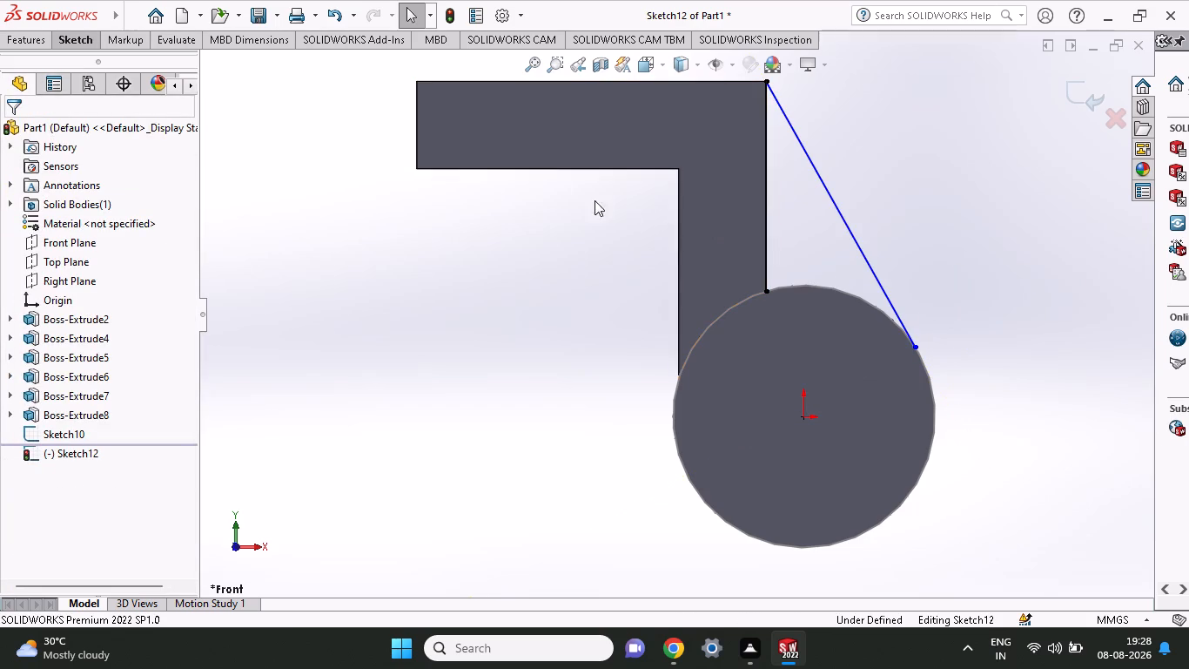
# Close the rib profile with a three-point arc along the cylinder's circle between the lower ends of the vertical and slanted lines.
pyautogui.click(80, 44)
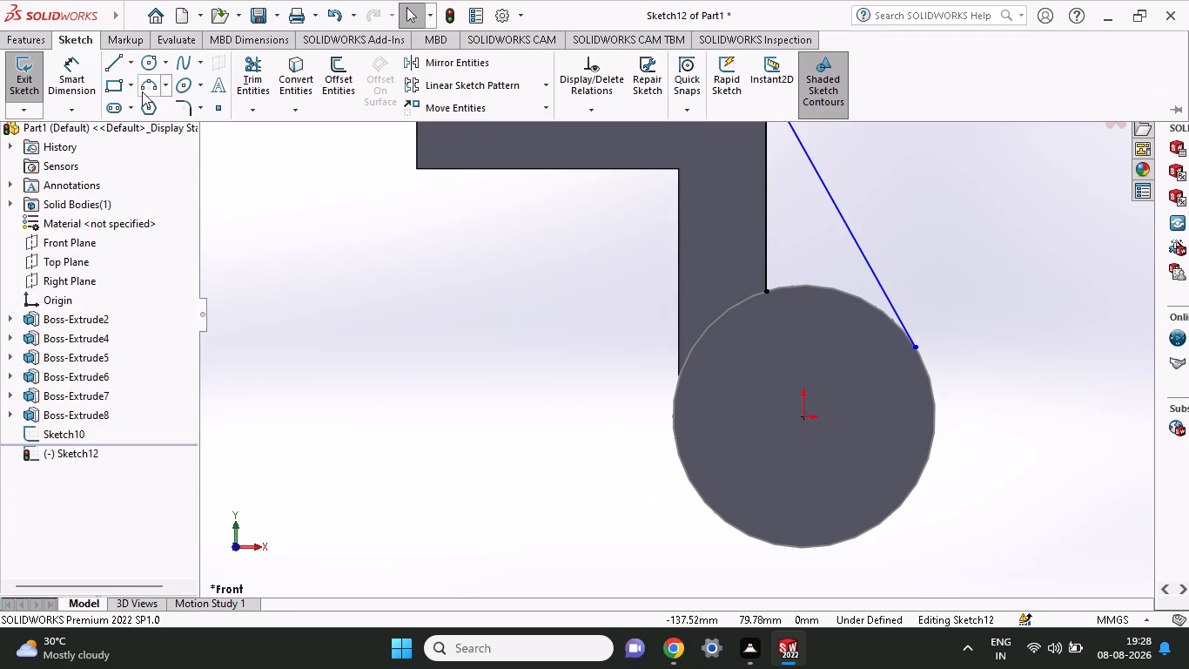
pyautogui.click(142, 91)
pyautogui.click(766, 292)
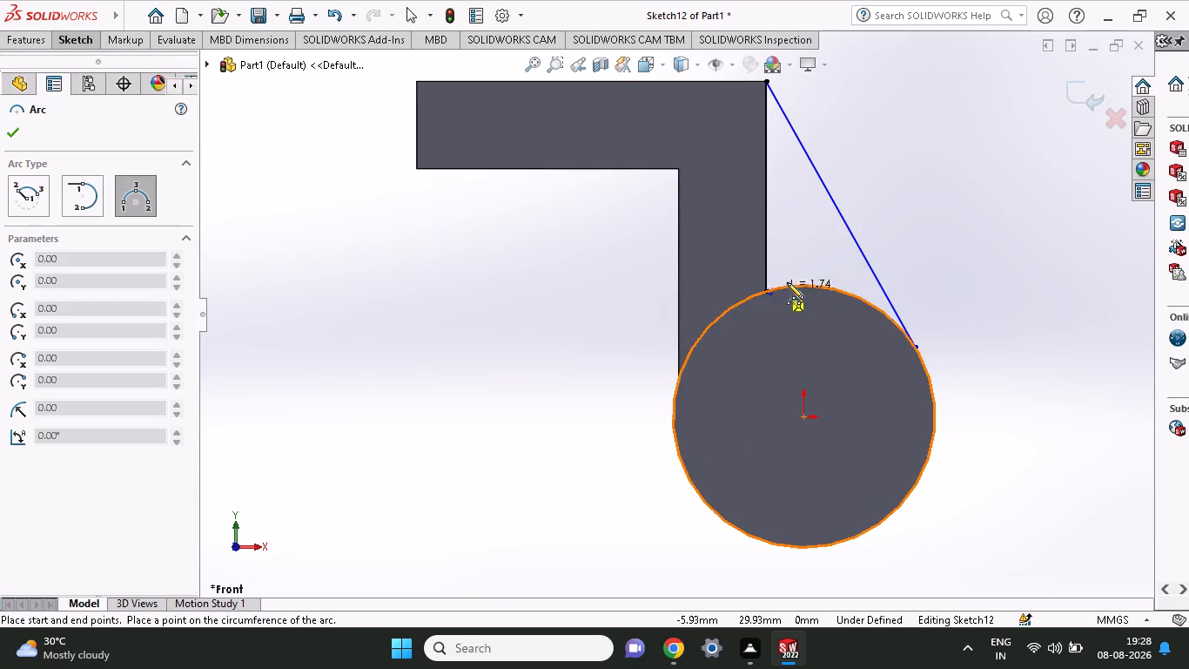
pyautogui.click(913, 348)
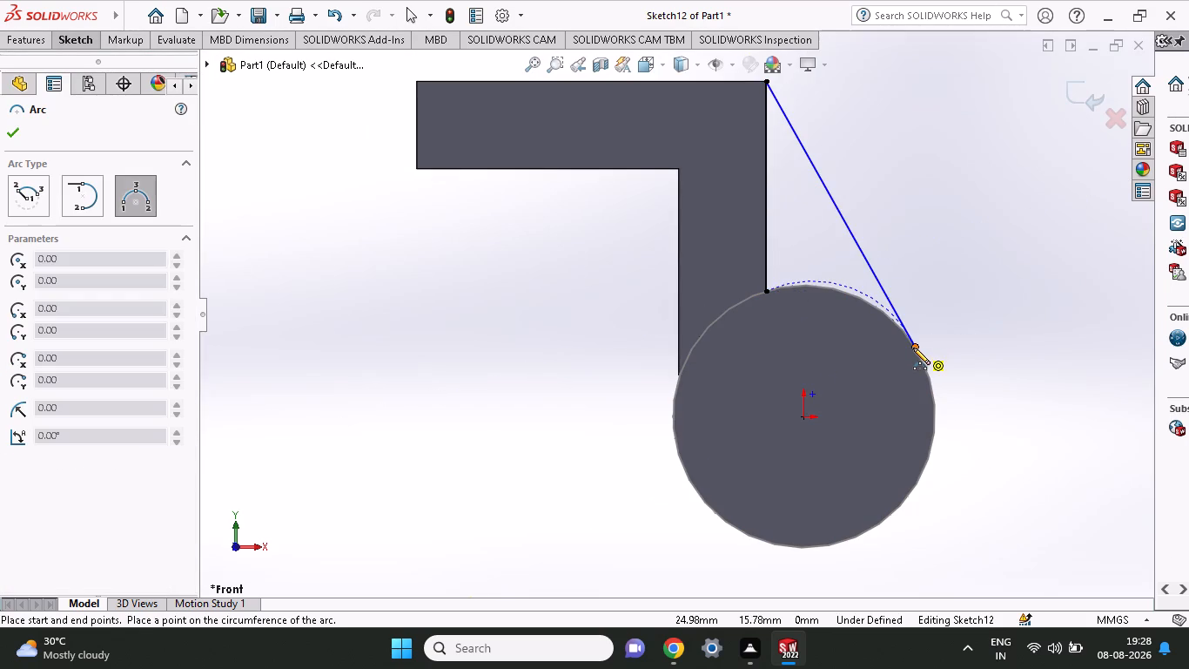
pyautogui.click(875, 307)
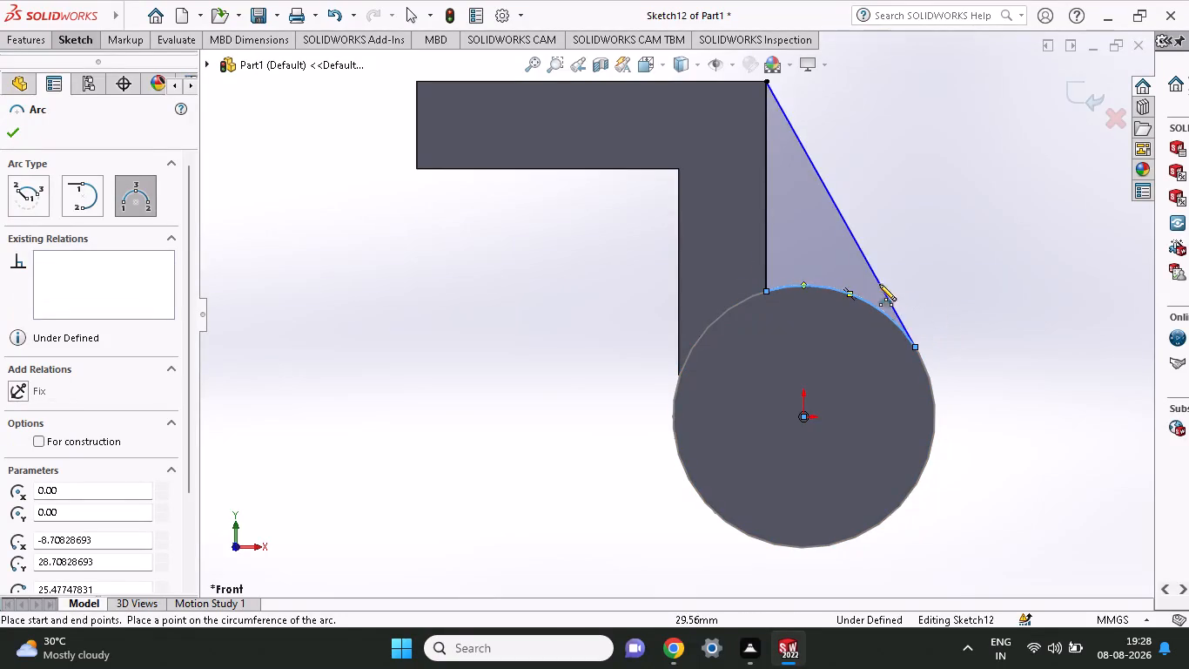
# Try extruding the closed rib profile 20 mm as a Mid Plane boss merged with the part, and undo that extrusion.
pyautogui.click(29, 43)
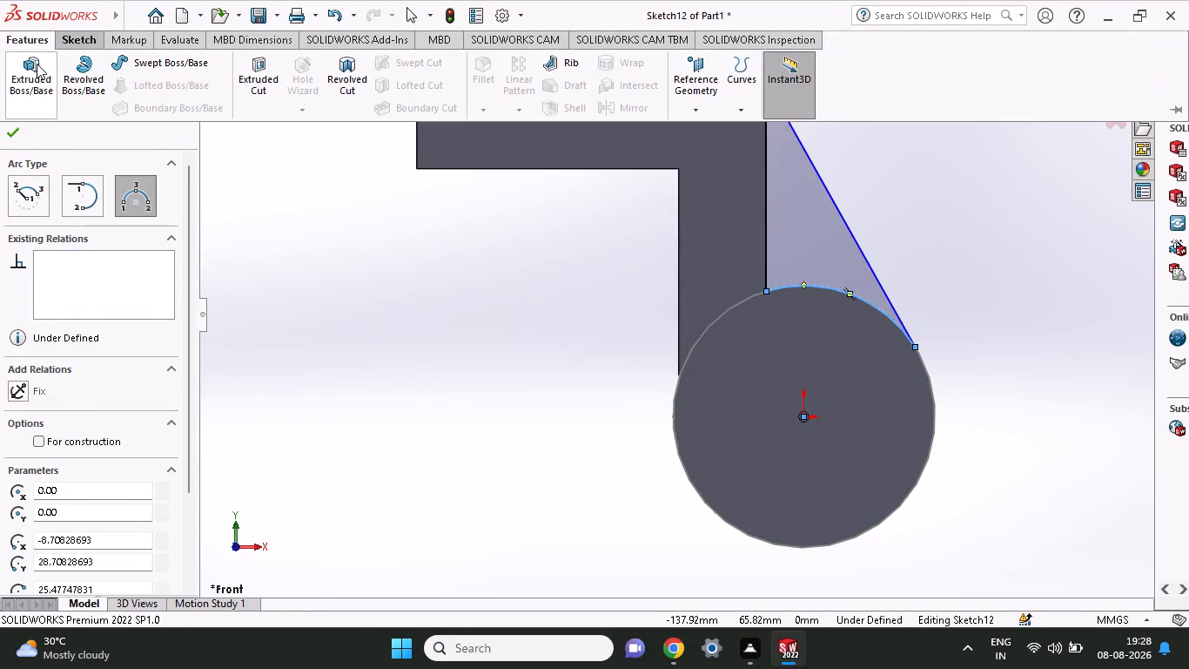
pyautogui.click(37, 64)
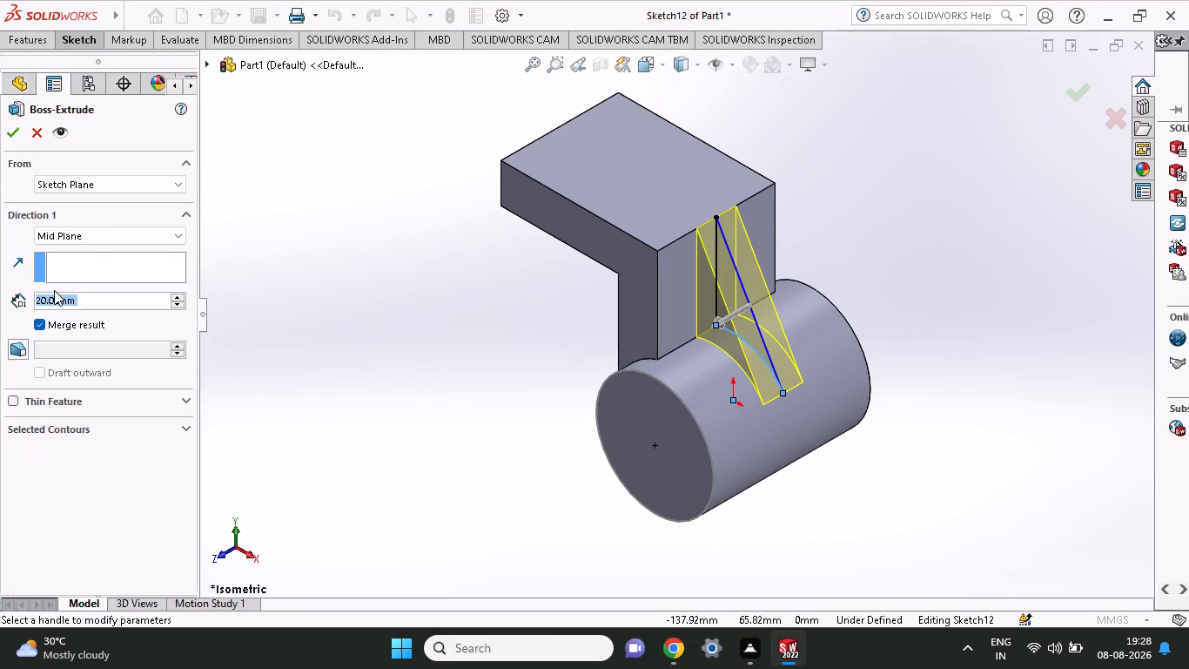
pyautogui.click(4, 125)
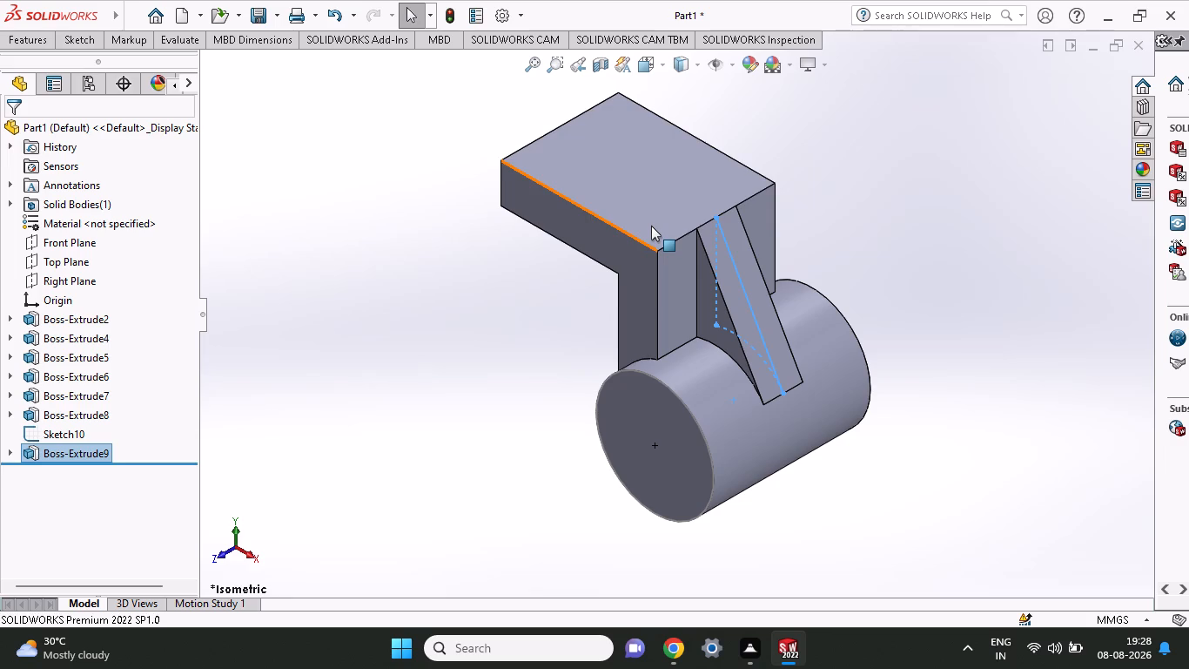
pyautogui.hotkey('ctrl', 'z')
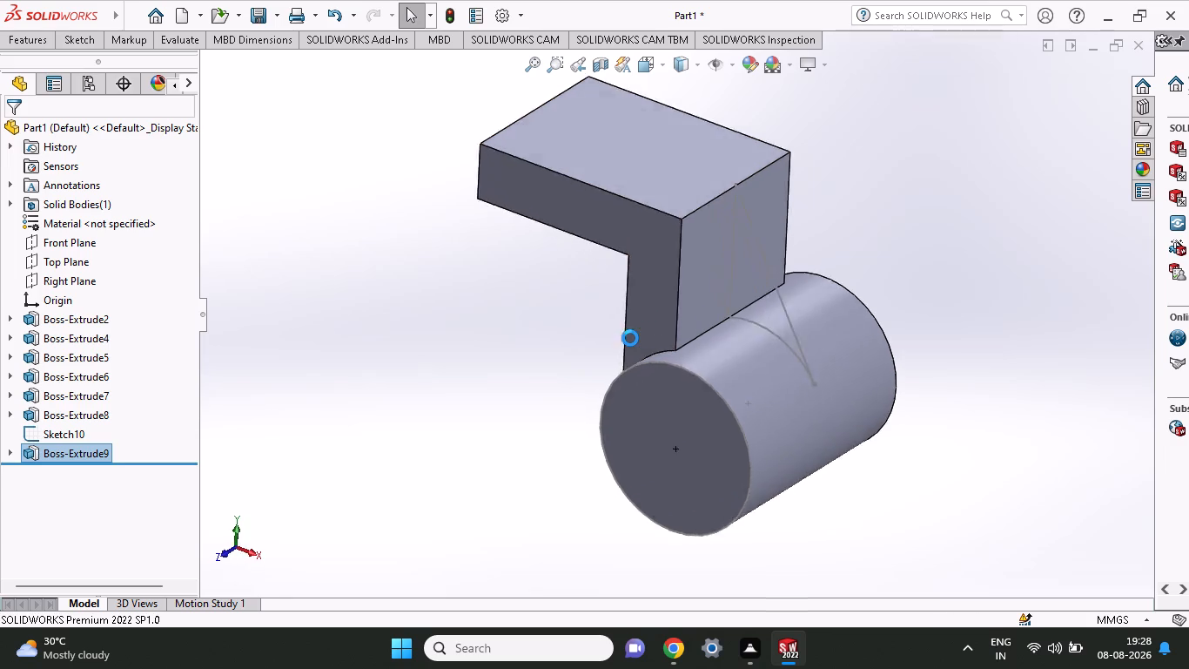
# Extrude the closed rib profile 12 mm as a Mid Plane boss merged with the arm and cylinder.
pyautogui.moveTo(551, 297); pyautogui.dragTo(541, 304, button='middle')
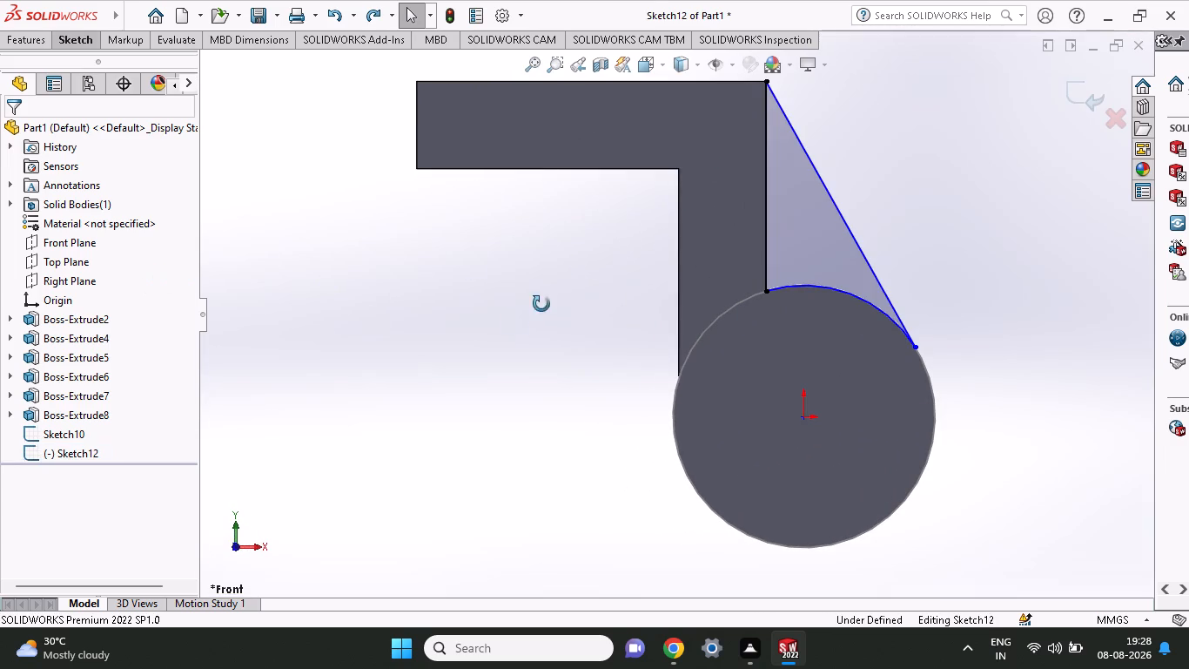
pyautogui.moveTo(541, 304); pyautogui.dragTo(488, 339, button='middle')
pyautogui.click(37, 36)
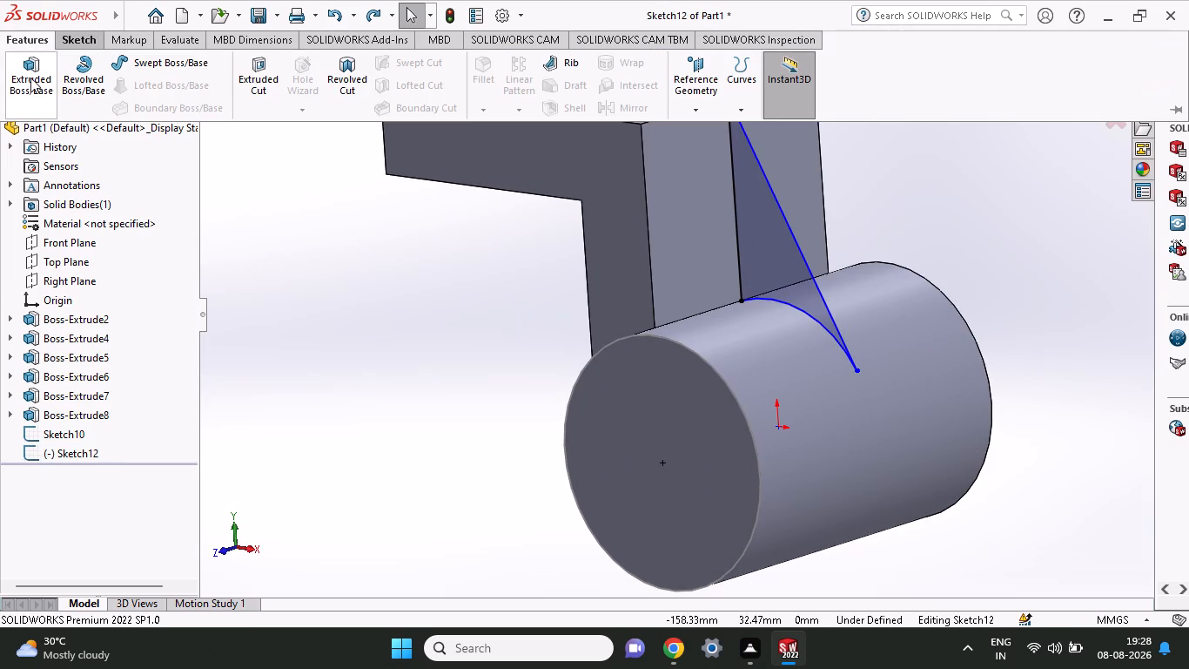
pyautogui.click(26, 81)
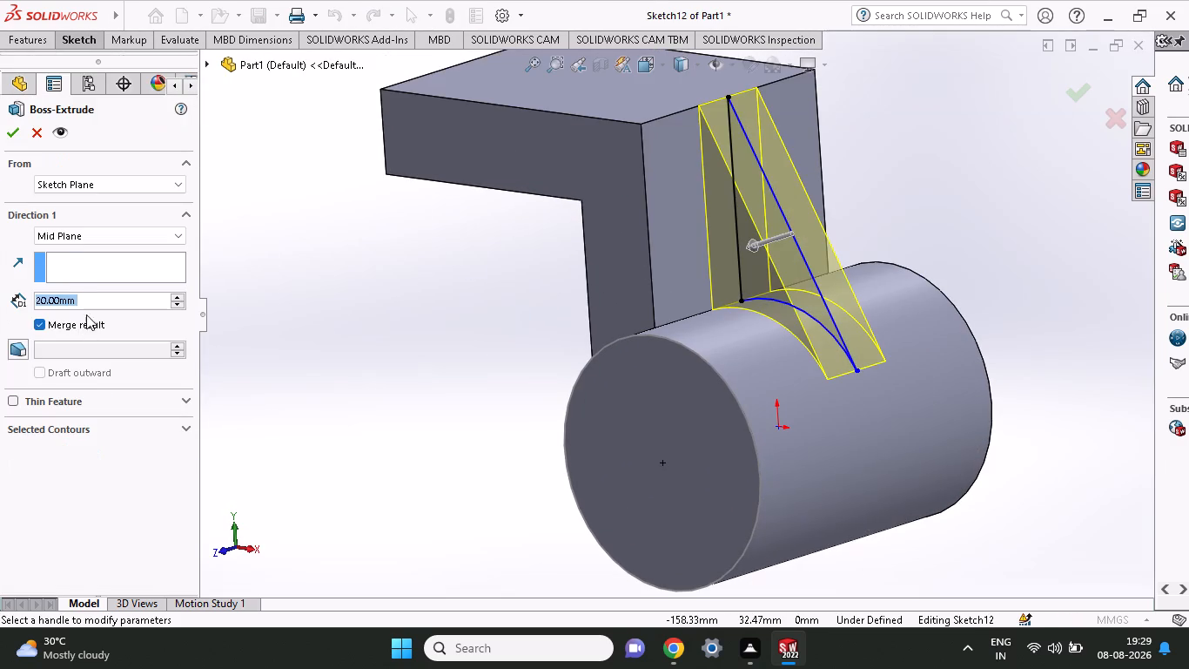
pyautogui.write('12')
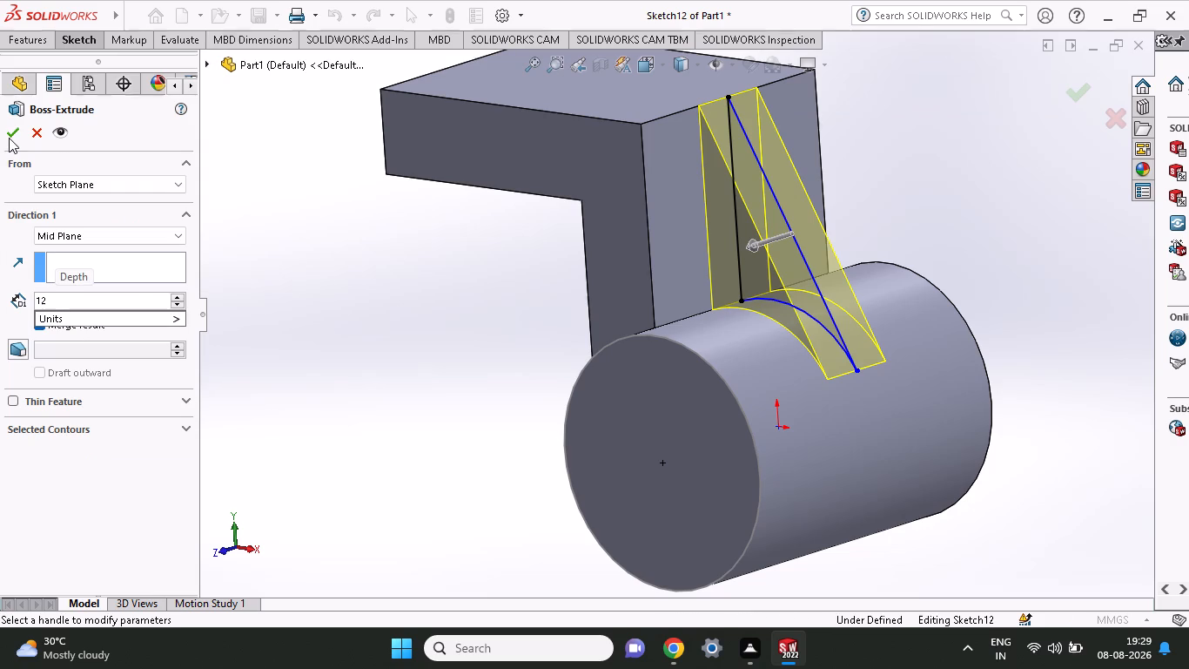
pyautogui.click(9, 138)
pyautogui.click(9, 138)
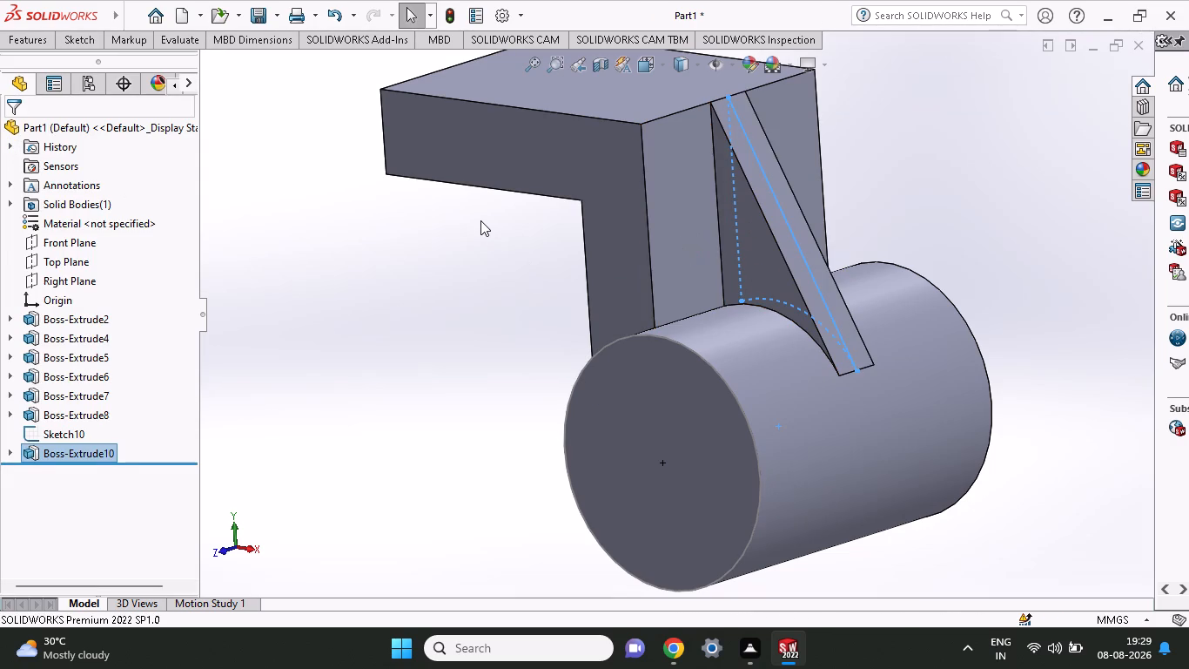
# Examine the rib and how it meets the arm and cylinder from several viewing angles.
pyautogui.scroll(1, 480, 220)
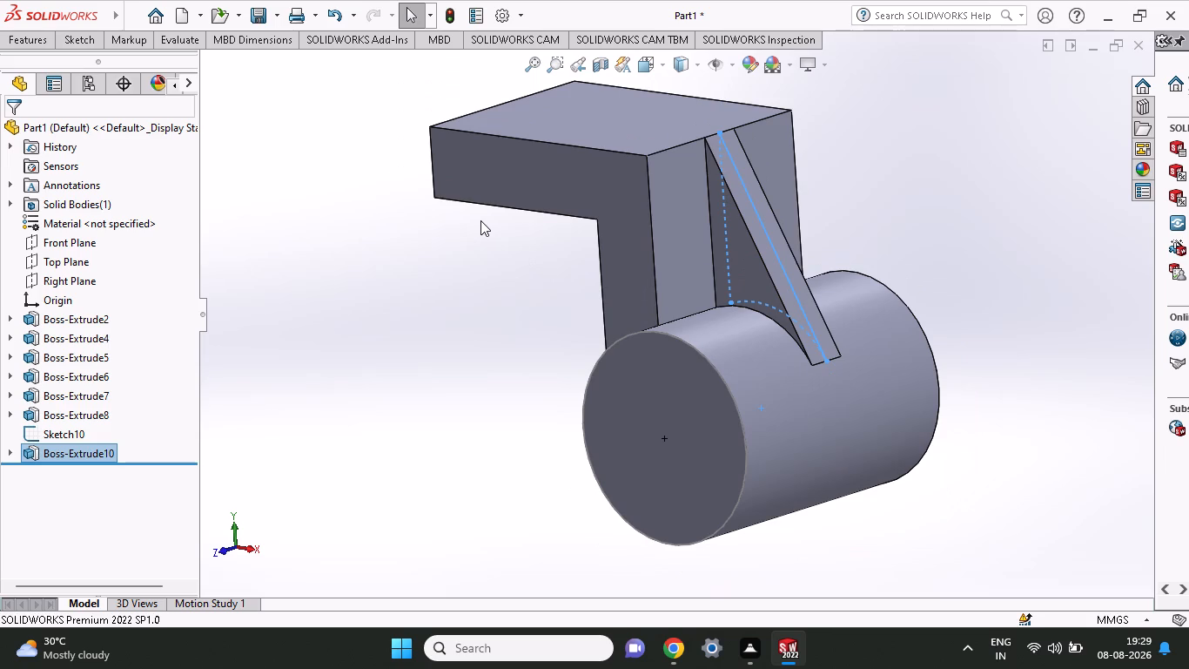
pyautogui.moveTo(495, 405); pyautogui.dragTo(528, 408, button='middle')
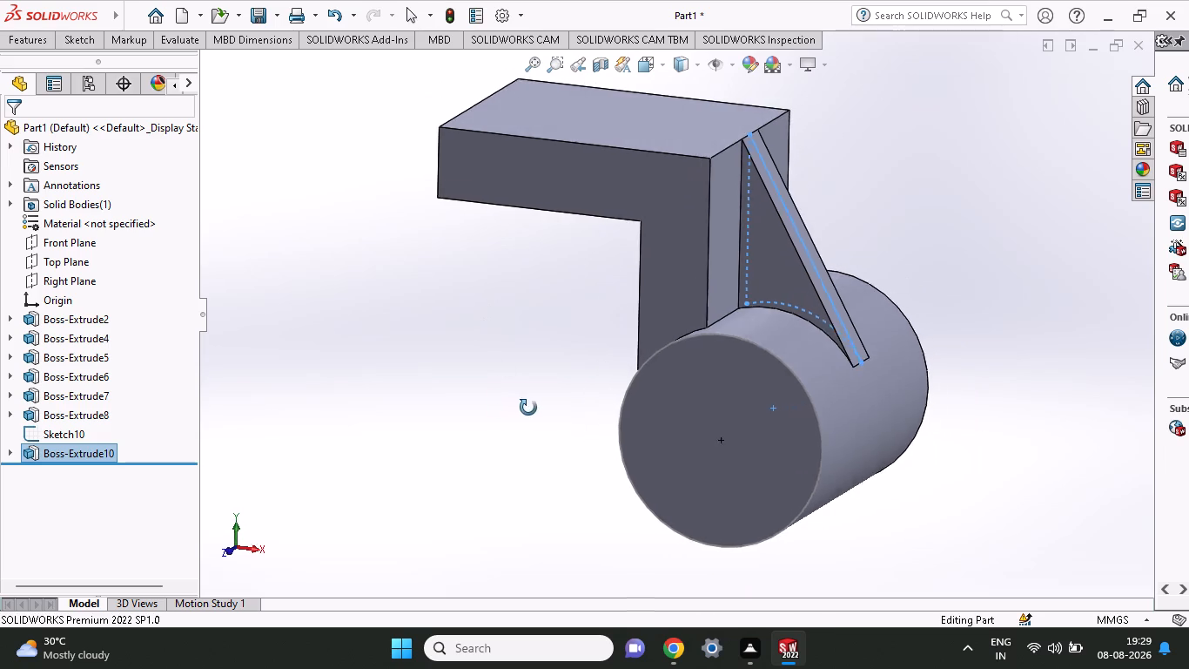
pyautogui.moveTo(528, 408); pyautogui.dragTo(556, 384, button='middle')
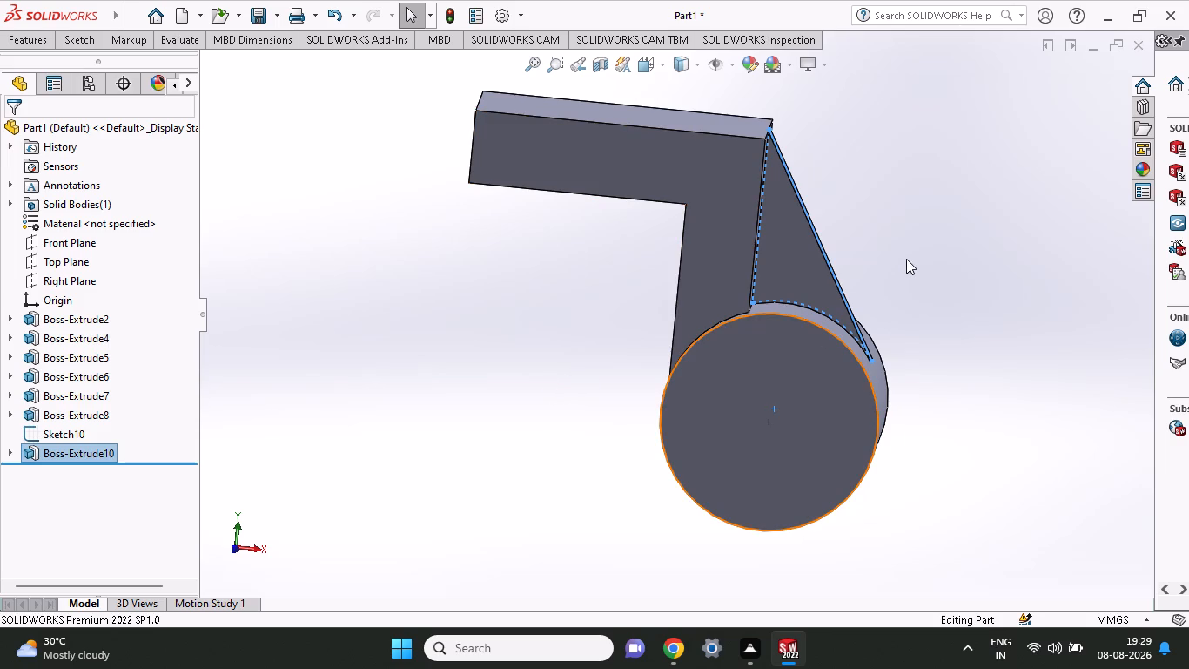
pyautogui.moveTo(907, 255); pyautogui.dragTo(775, 347, button='middle')
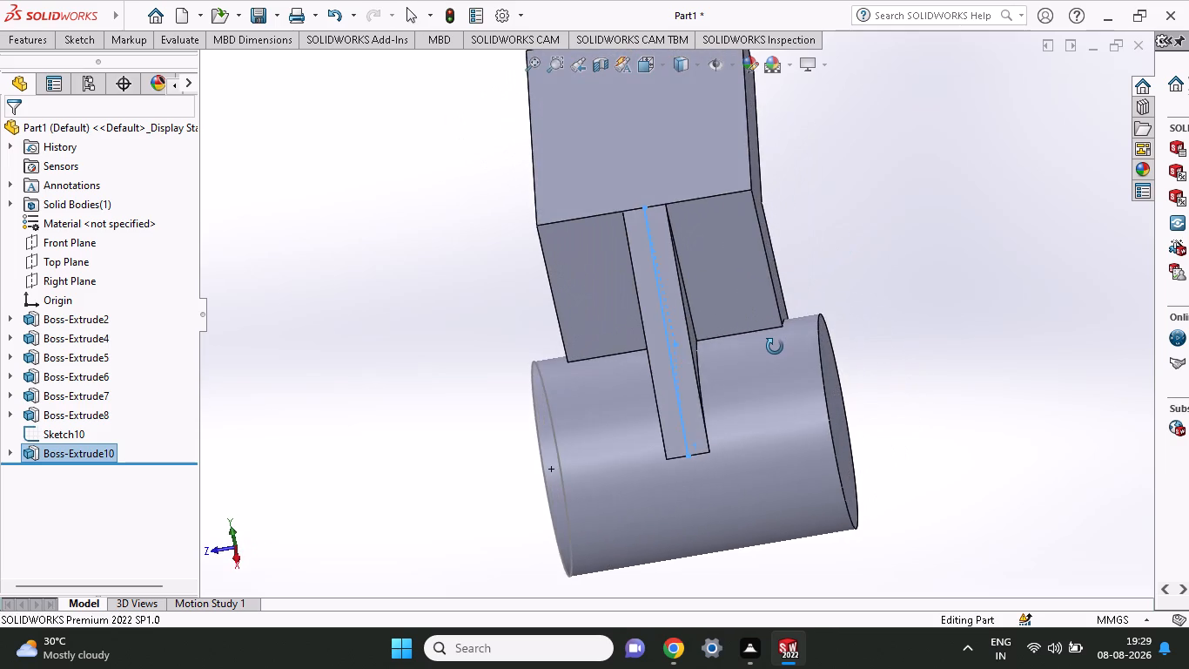
pyautogui.moveTo(775, 347); pyautogui.dragTo(842, 278, button='middle')
pyautogui.middleClick(842, 278)
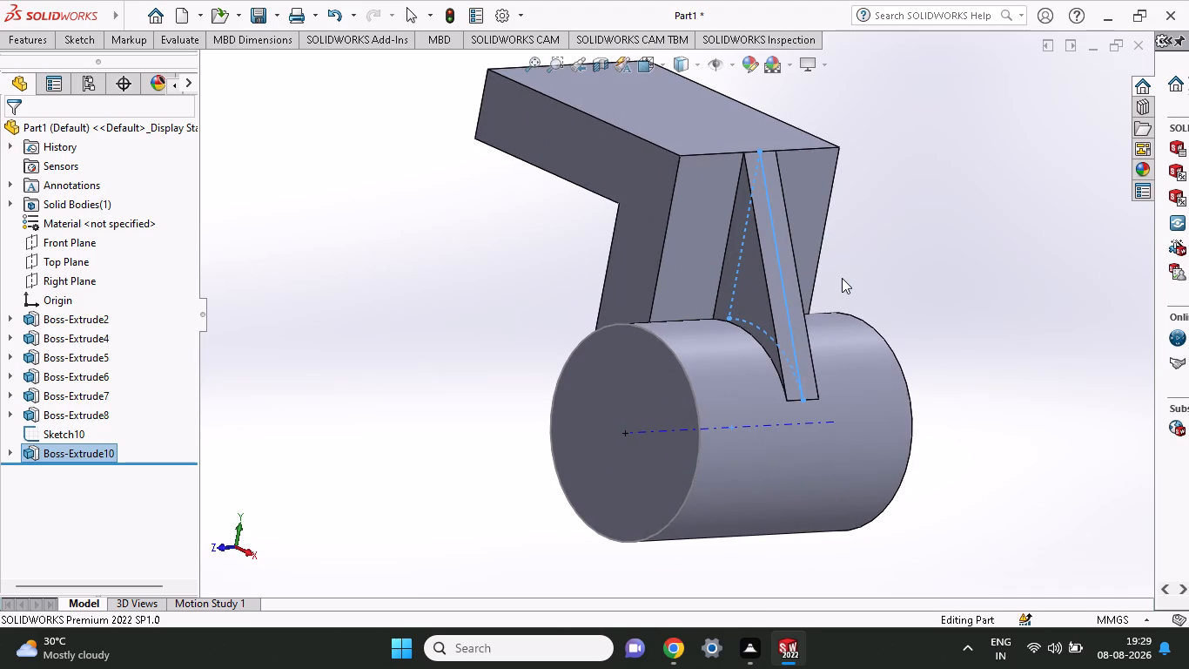
pyautogui.middleClick(842, 278)
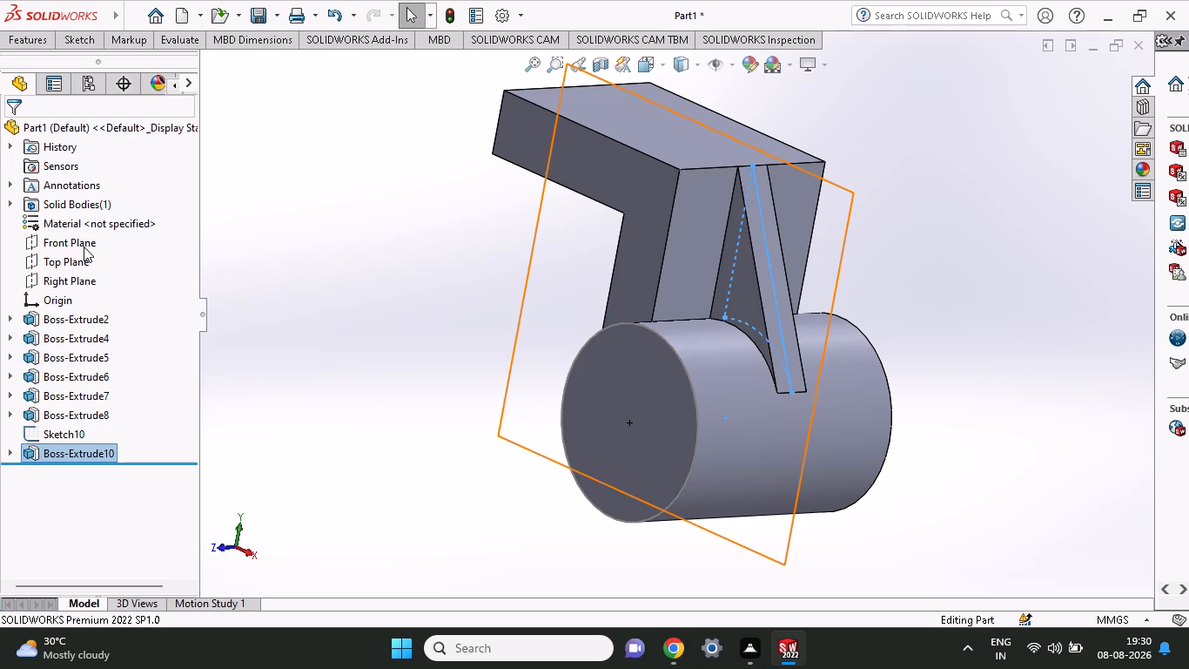
pyautogui.scroll(2, 722, 153)
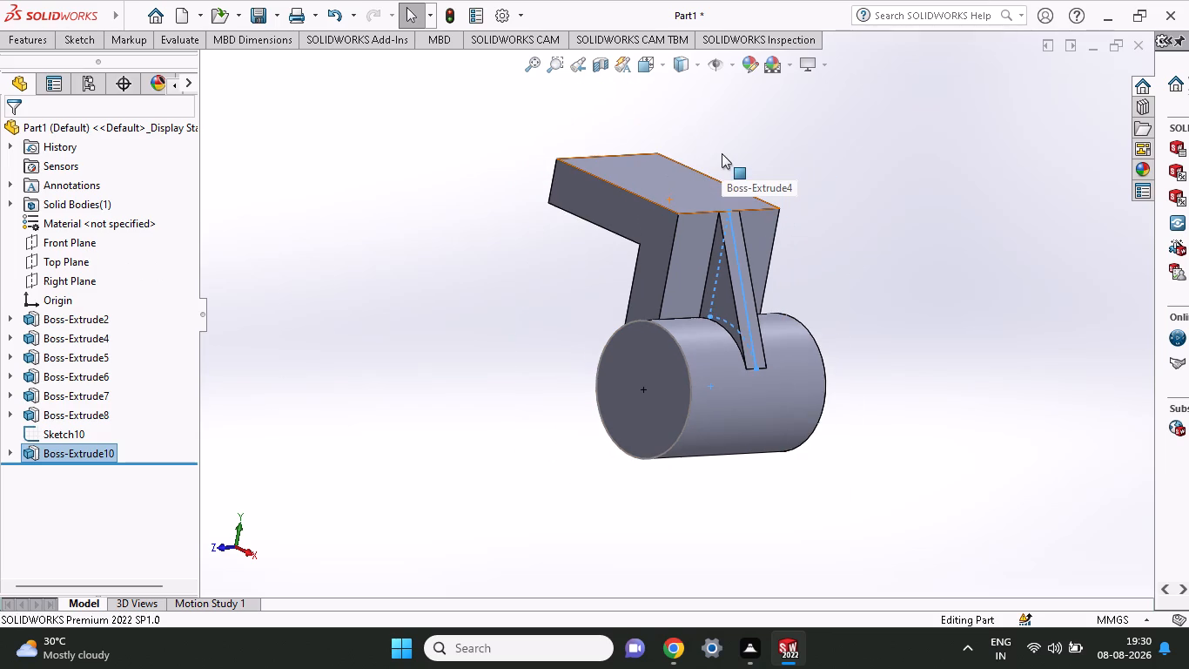
pyautogui.moveTo(804, 165); pyautogui.dragTo(789, 181, button='middle')
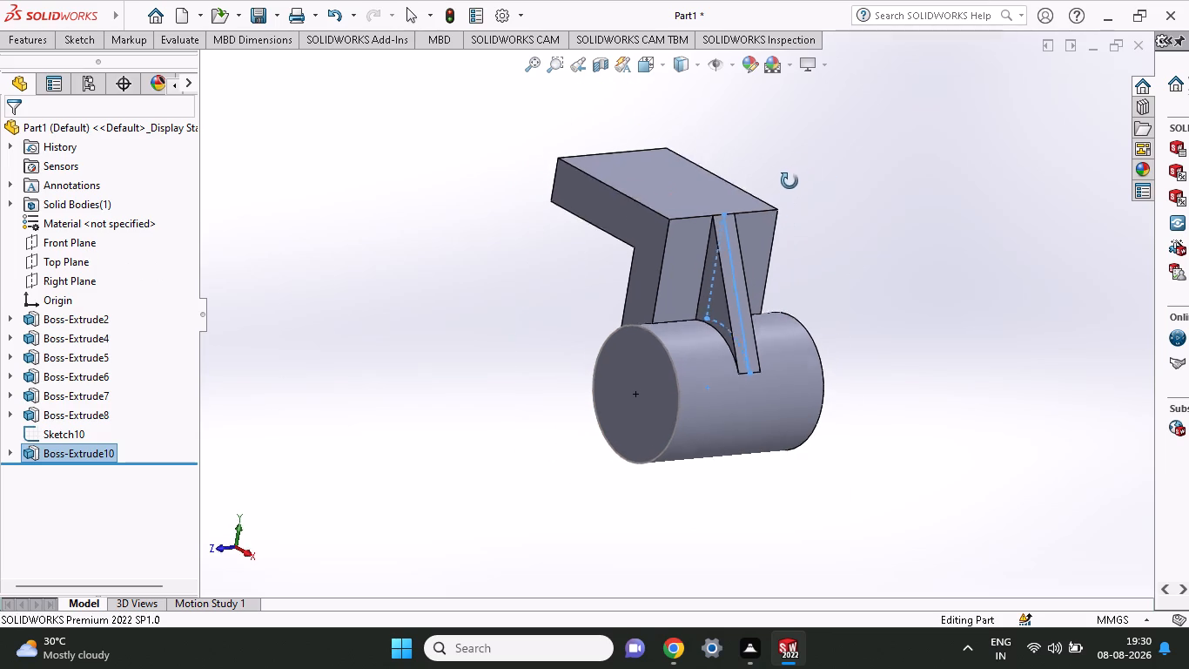
pyautogui.moveTo(789, 181); pyautogui.dragTo(756, 281, button='middle')
pyautogui.middleClick(756, 281)
pyautogui.moveTo(830, 226); pyautogui.dragTo(903, 142, button='middle')
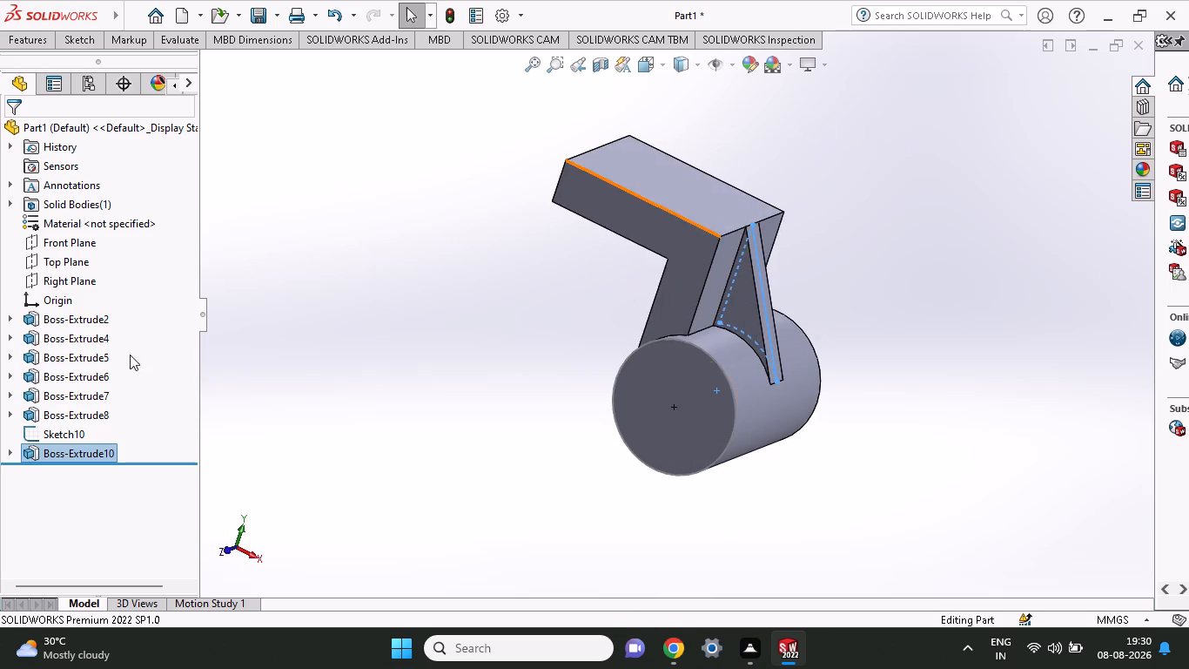
# Select the arm's top face and orient the view normal to it.
pyautogui.rightClick(67, 260)
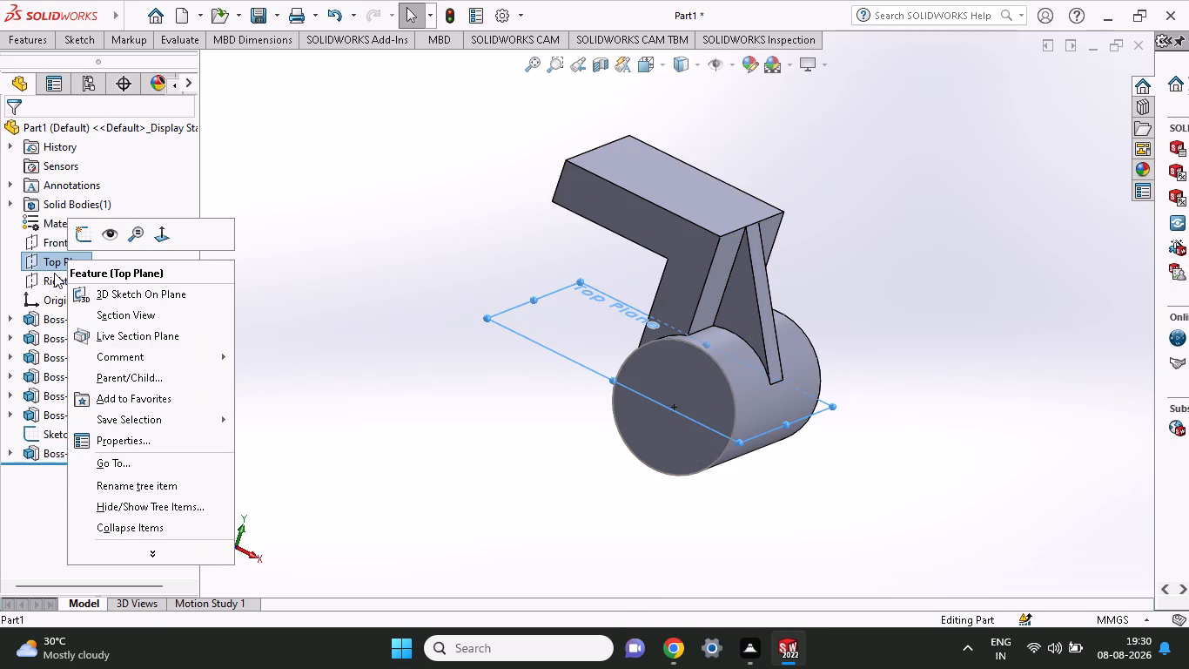
pyautogui.click(395, 230)
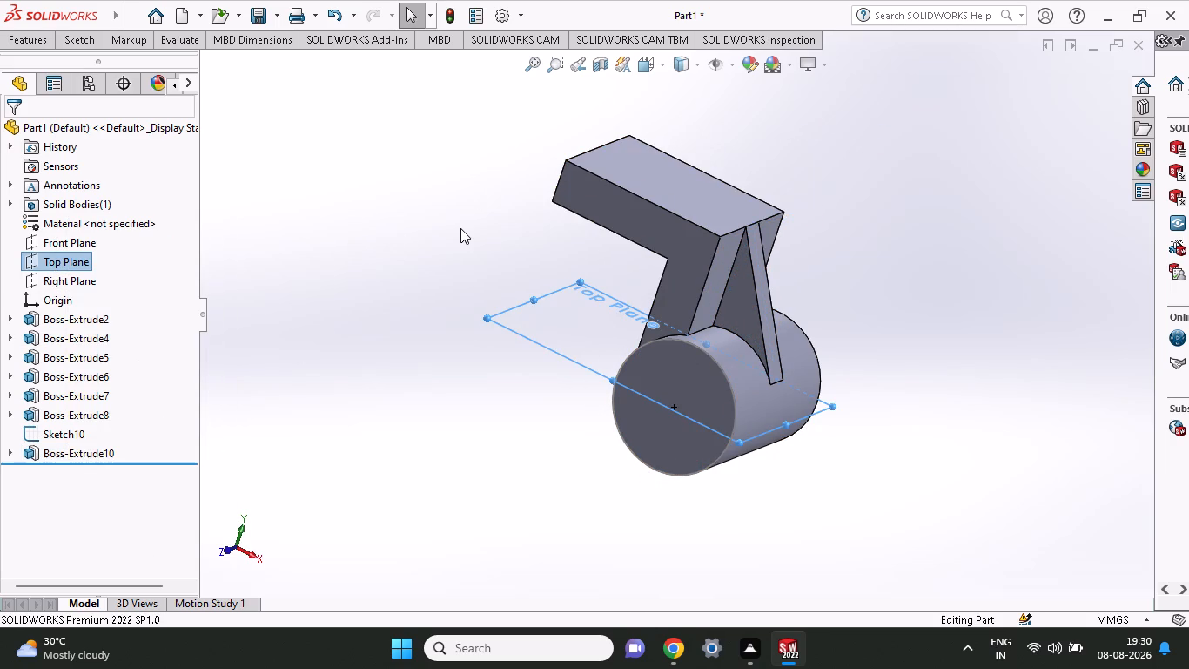
pyautogui.click(637, 172)
pyautogui.click(714, 132)
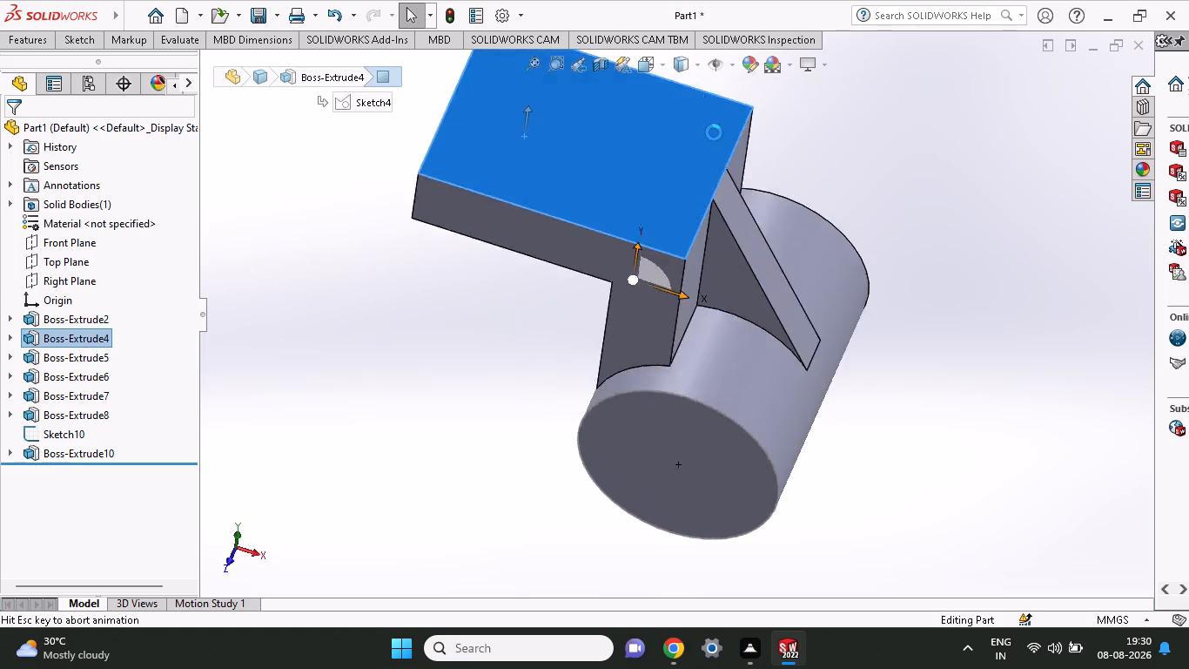
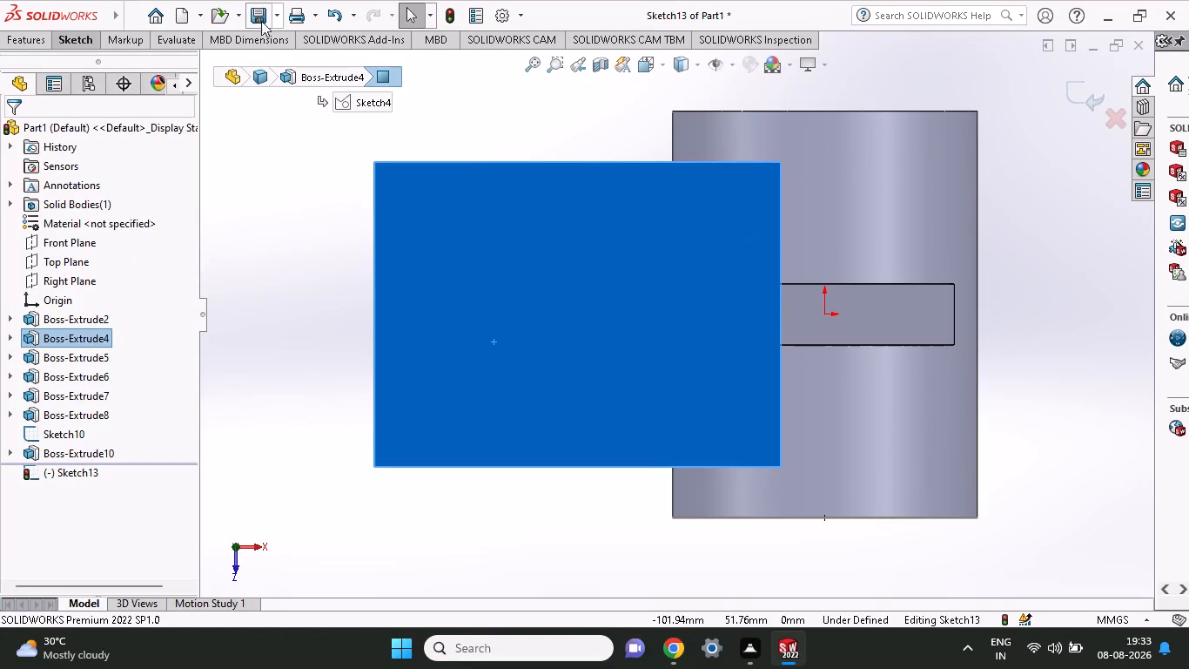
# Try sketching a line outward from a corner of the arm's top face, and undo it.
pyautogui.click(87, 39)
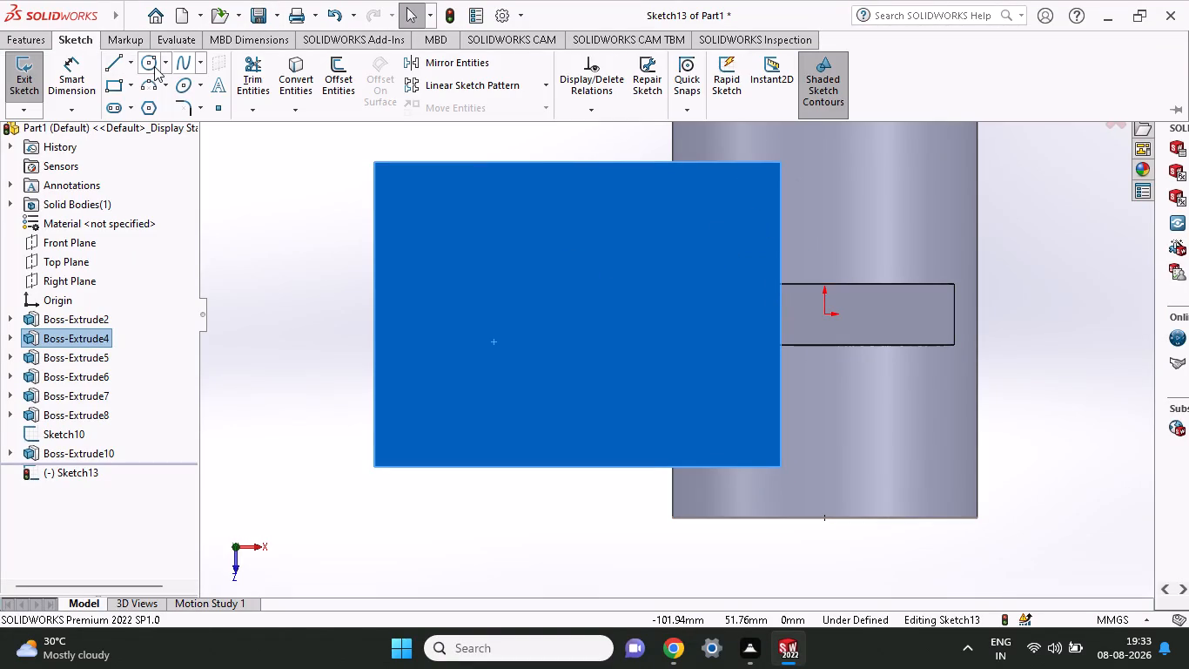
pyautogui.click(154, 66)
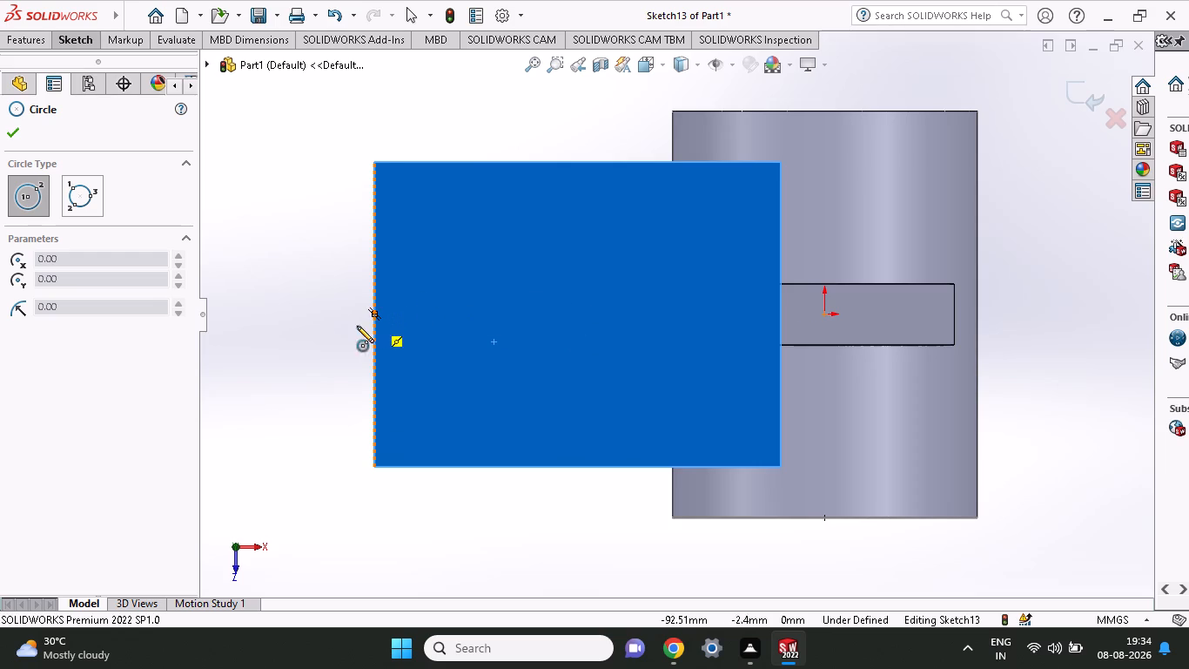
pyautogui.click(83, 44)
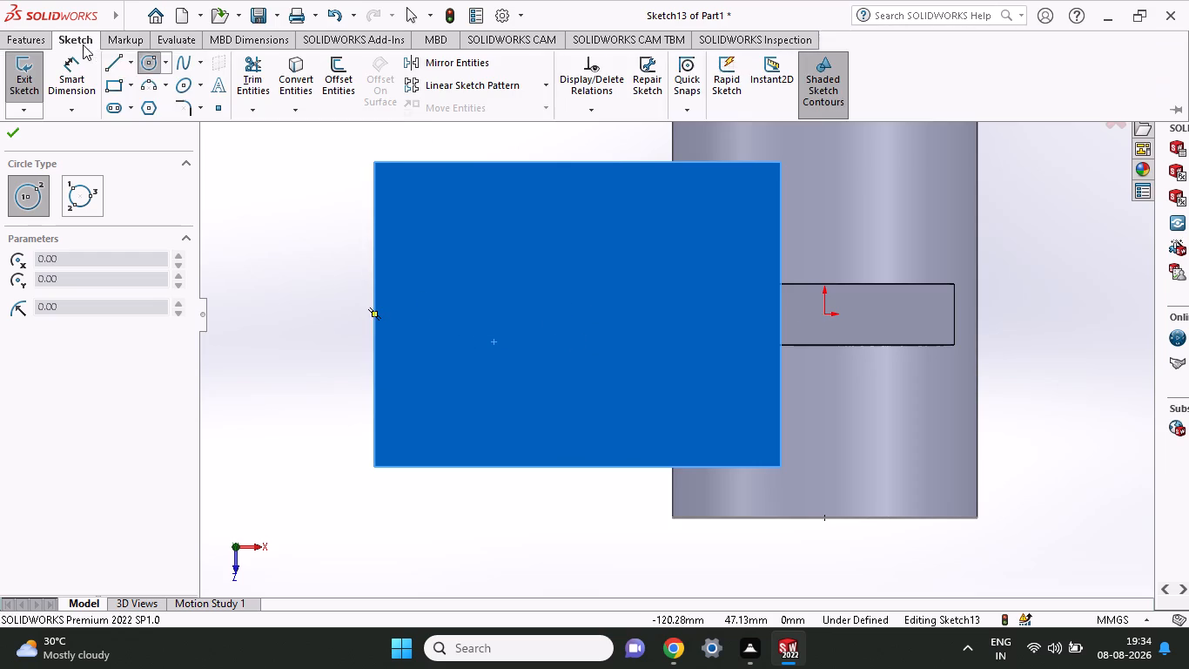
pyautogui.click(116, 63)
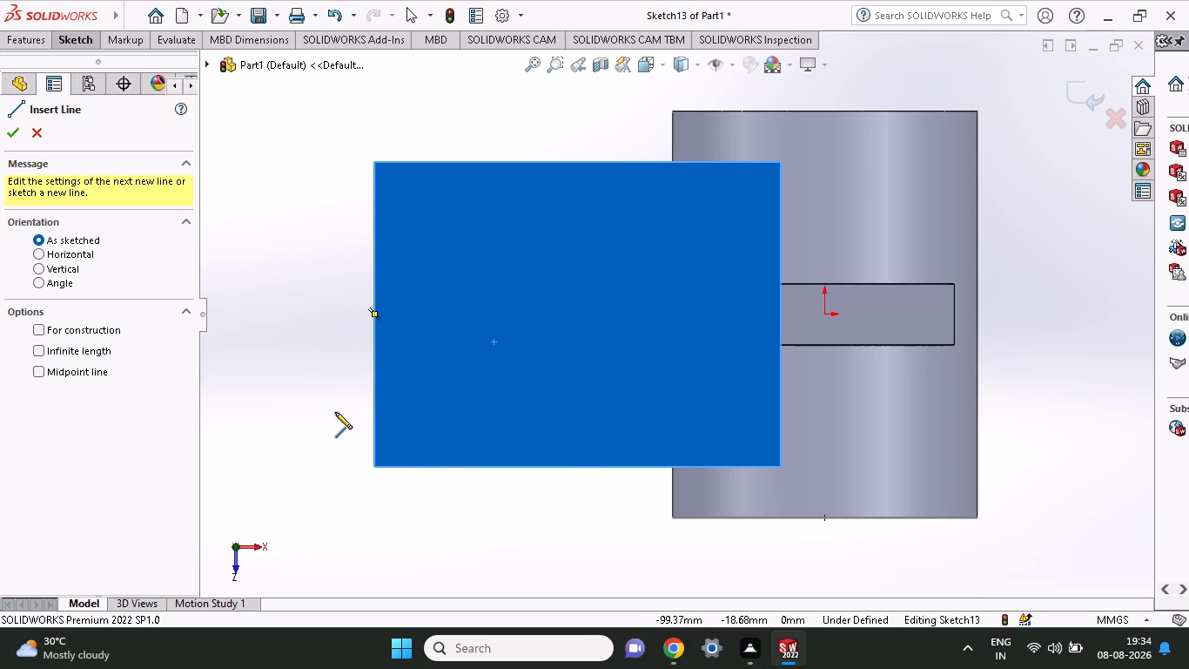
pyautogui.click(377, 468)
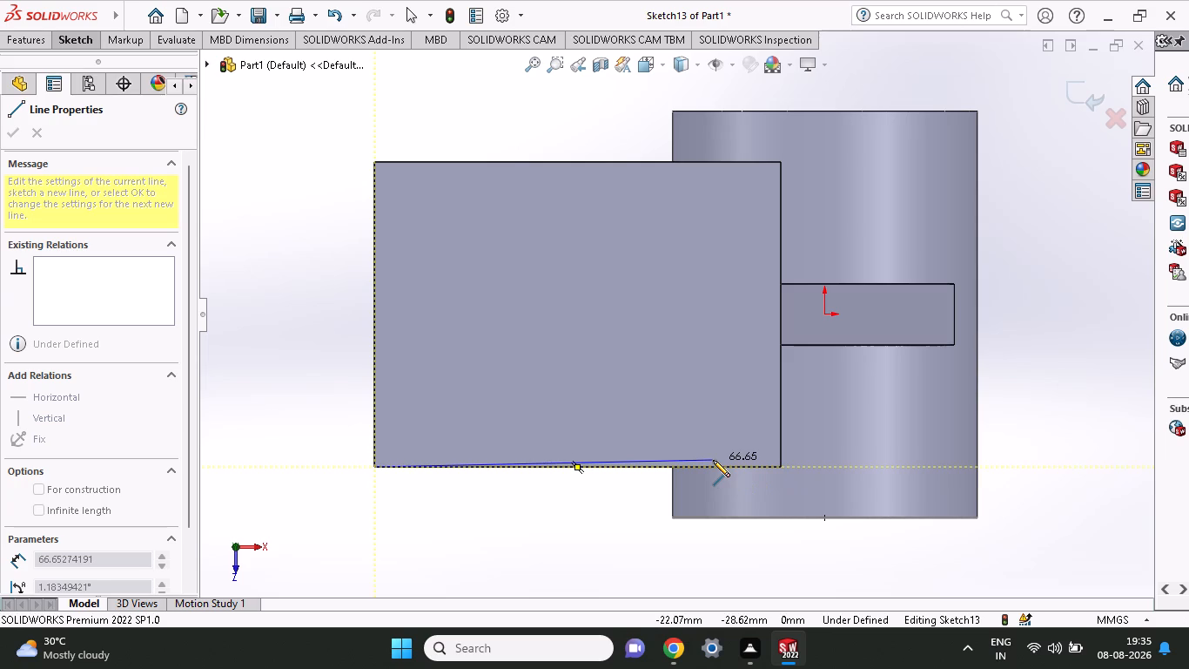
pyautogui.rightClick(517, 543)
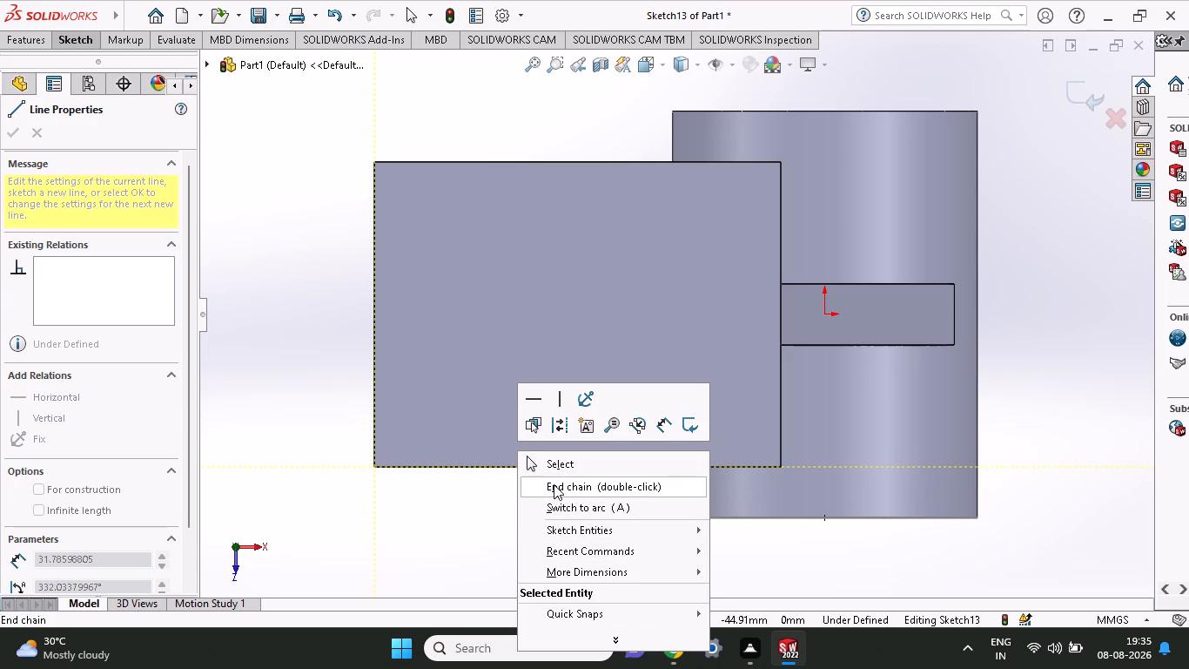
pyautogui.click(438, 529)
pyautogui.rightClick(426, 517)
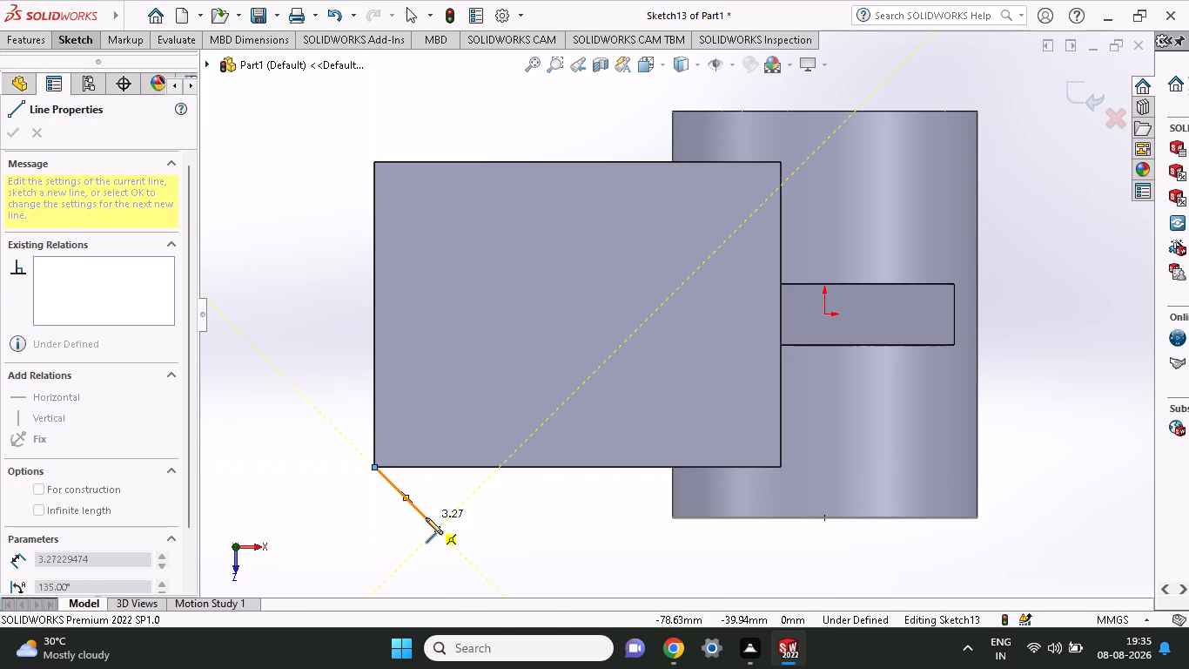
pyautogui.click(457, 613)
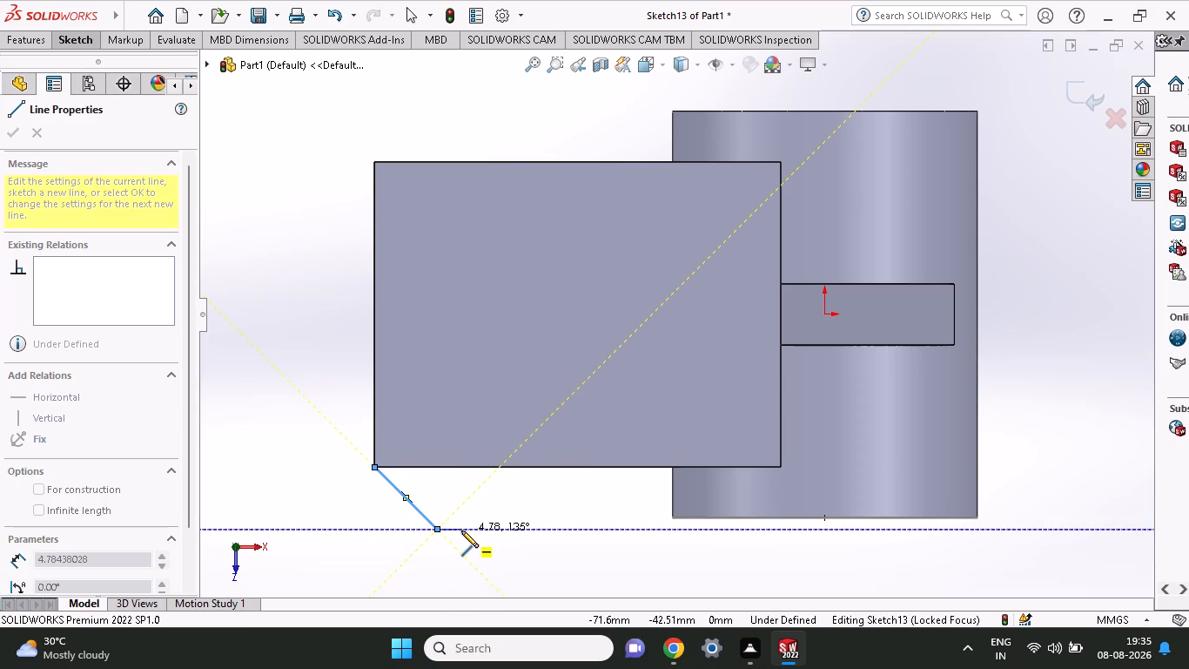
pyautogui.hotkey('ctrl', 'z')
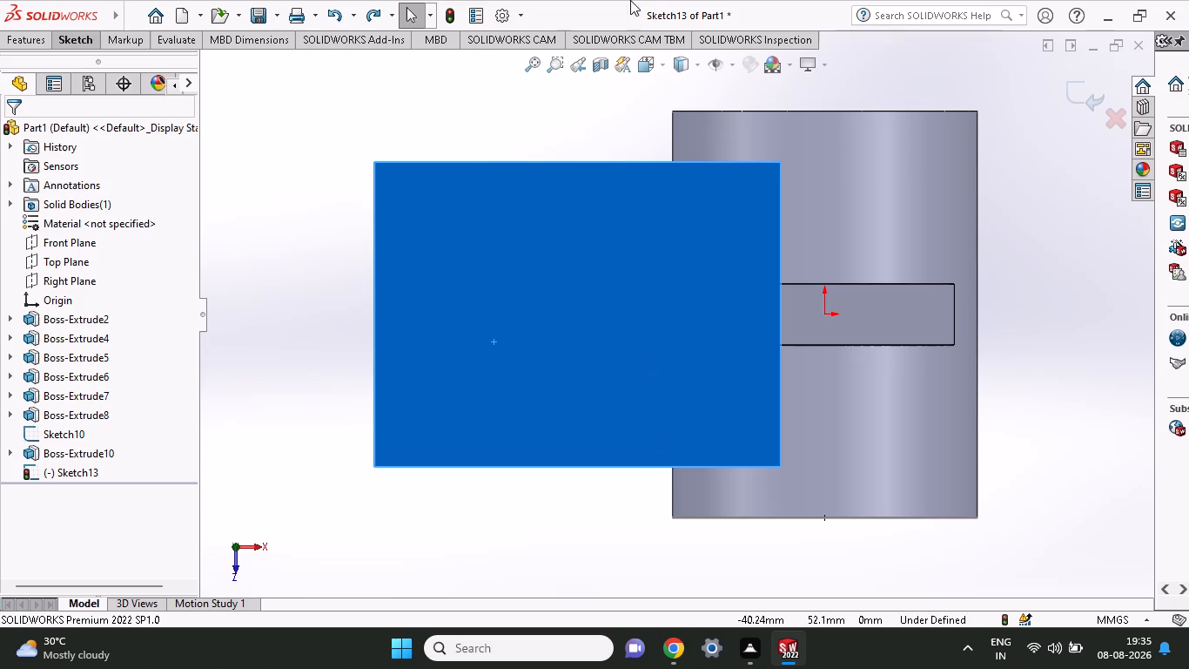
# Sketch a horizontal line about 47 mm long from the midpoint of the arm top face's free end edge toward the cylinder.
pyautogui.click(78, 41)
pyautogui.click(108, 59)
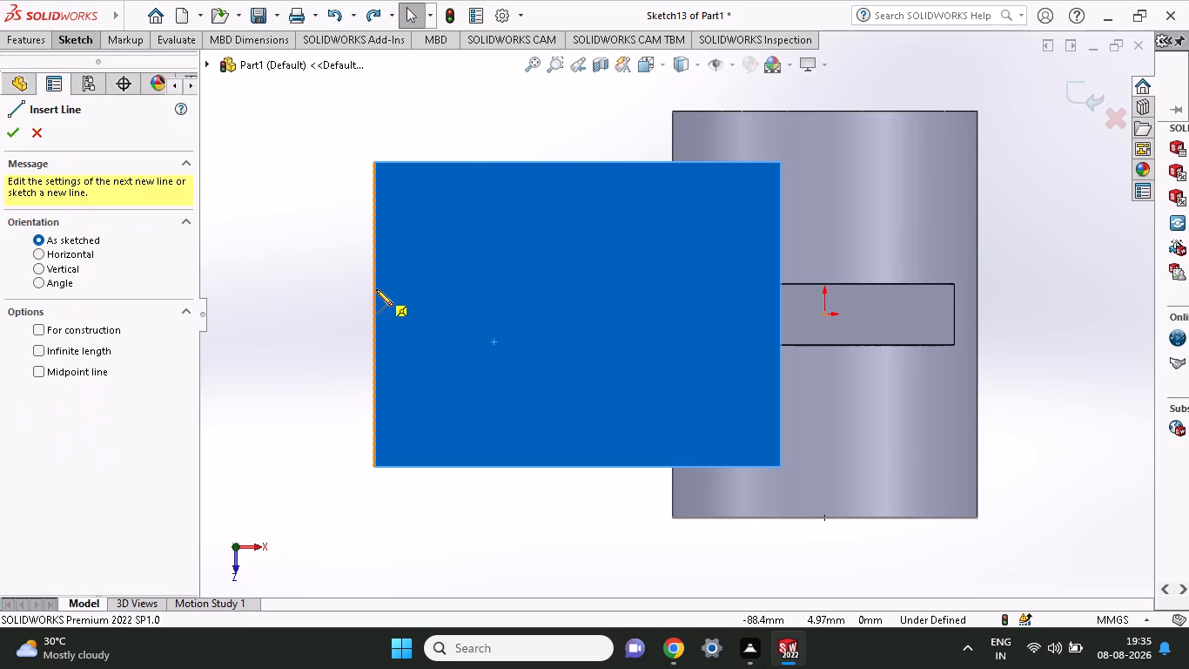
pyautogui.click(376, 312)
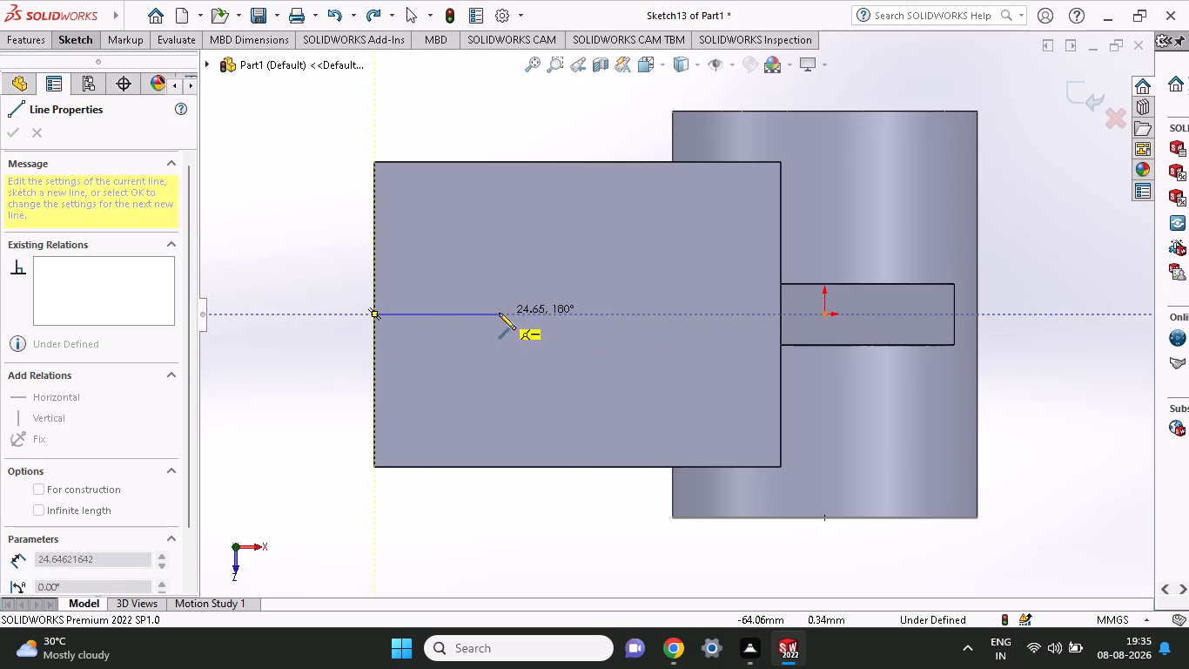
pyautogui.click(611, 317)
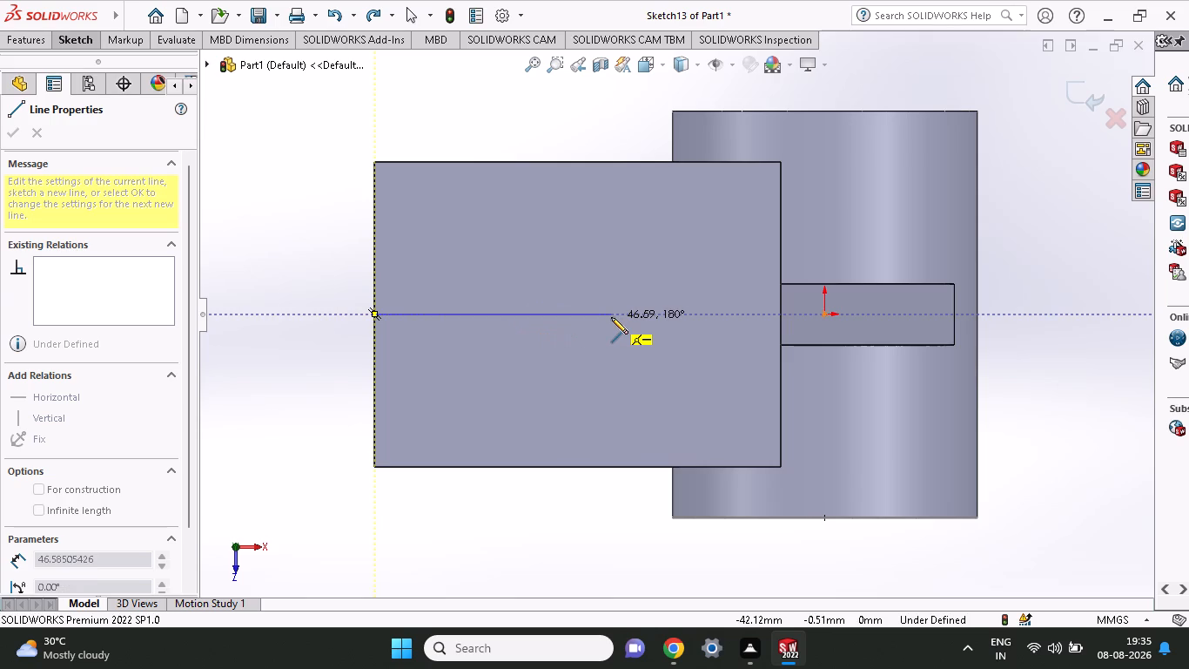
# Dimension the horizontal line between its two endpoints and set its length to 30 mm.
pyautogui.click(90, 29)
pyautogui.click(89, 34)
pyautogui.click(75, 72)
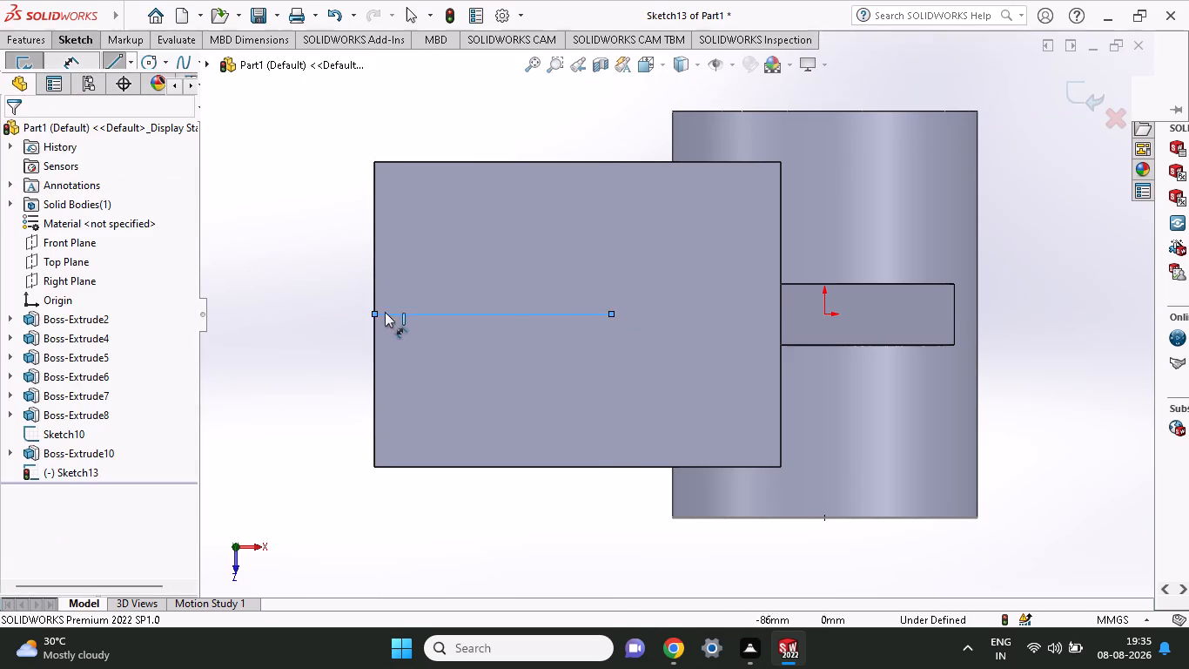
pyautogui.click(376, 312)
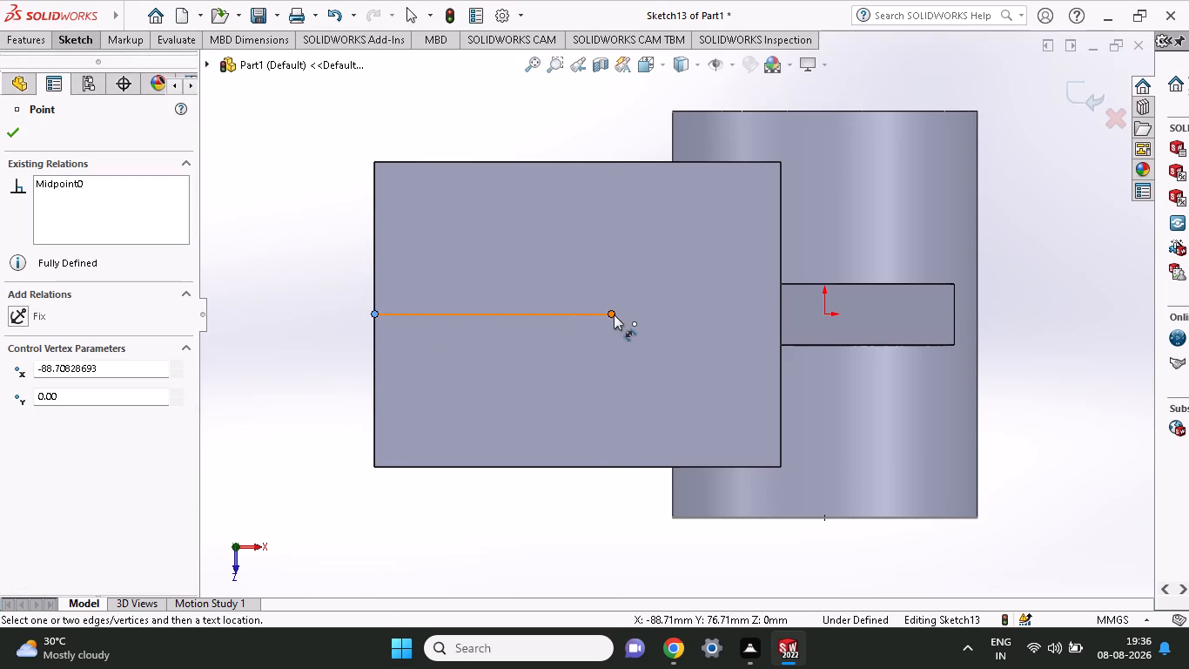
pyautogui.click(614, 314)
pyautogui.click(593, 547)
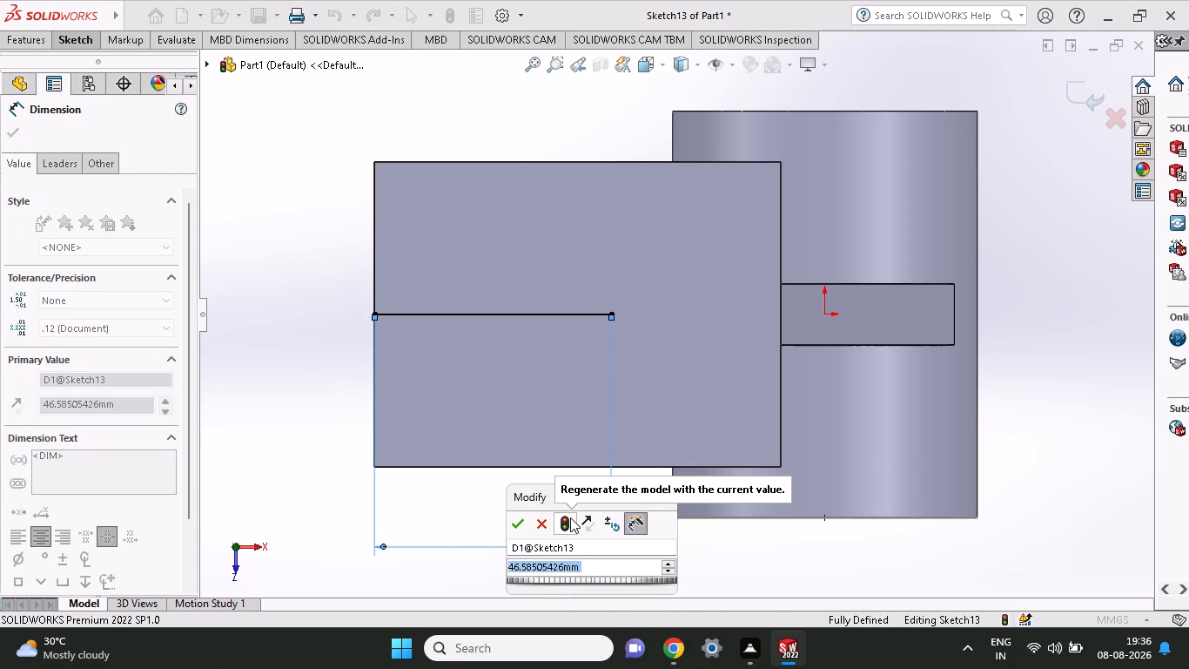
pyautogui.write('30')
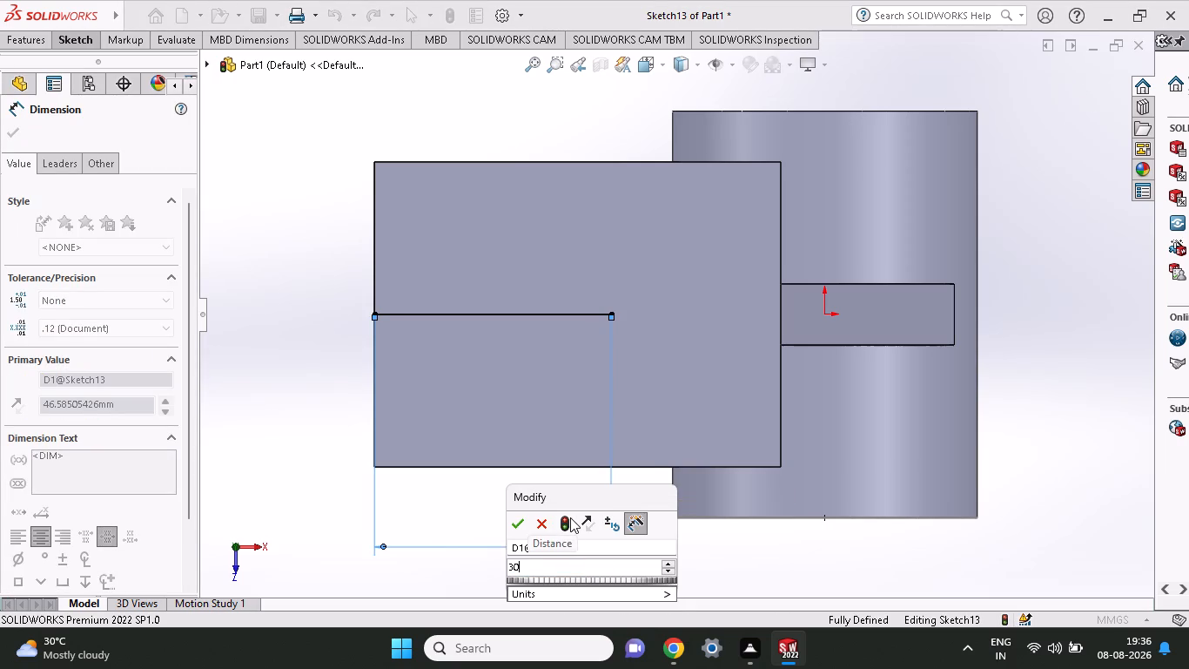
pyautogui.scroll(1, 570, 517)
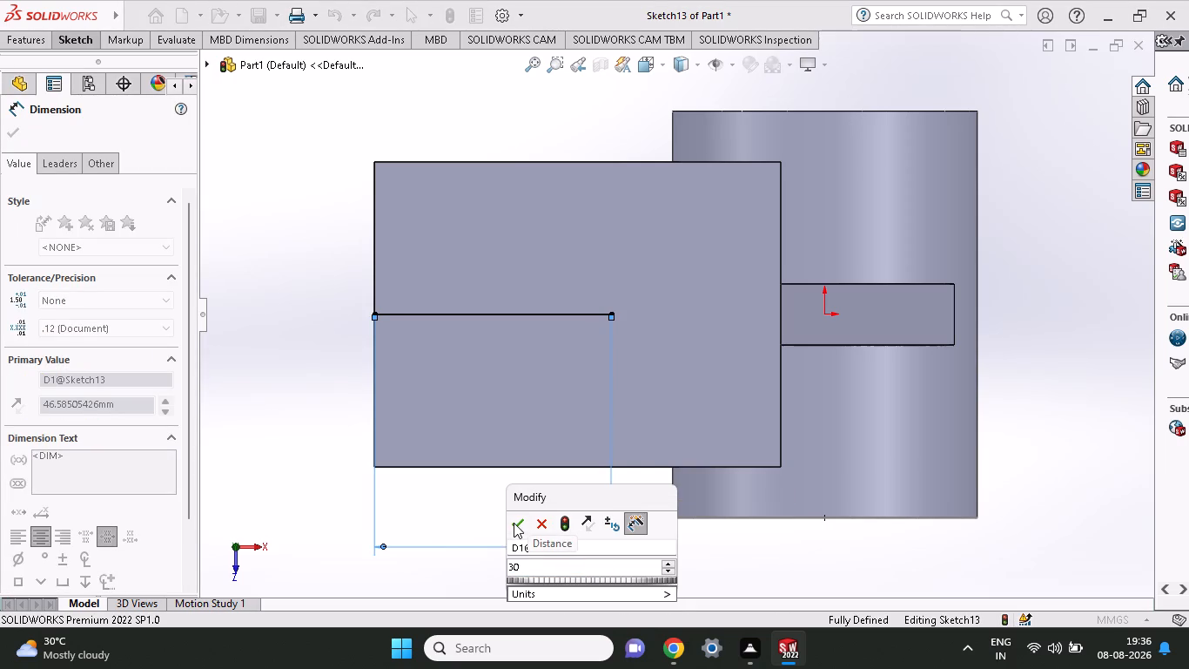
pyautogui.click(514, 523)
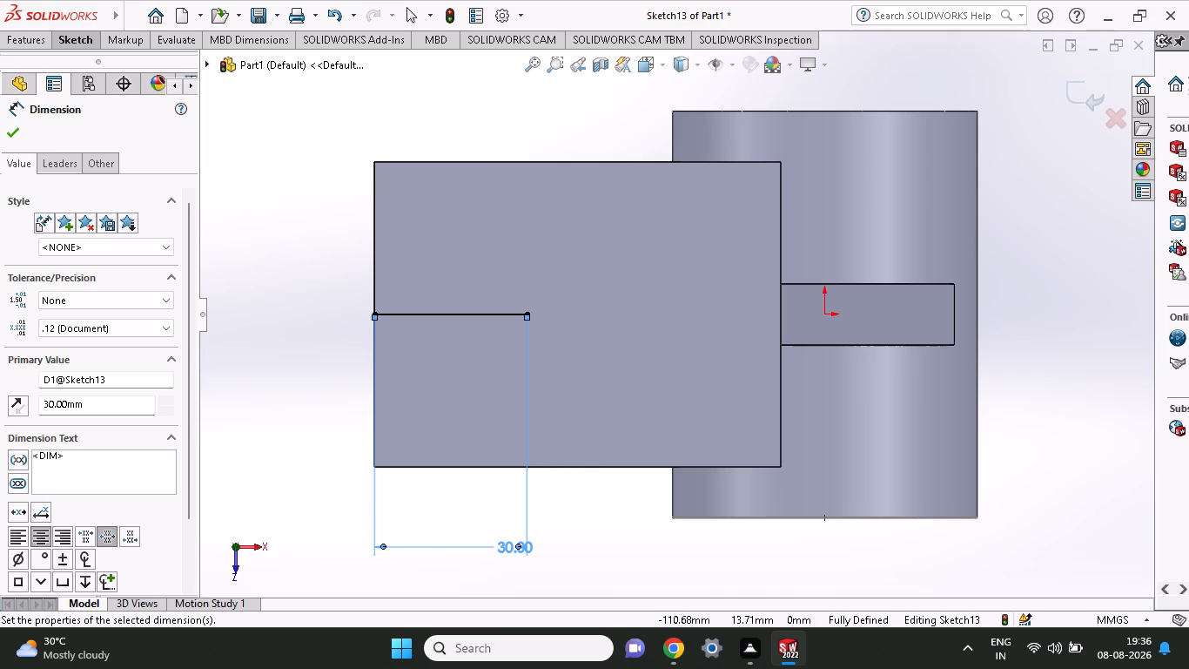
# Sketch a 30 mm radius circle centred on the line's inner endpoint and reaching the arm's free end edge.
pyautogui.click(91, 45)
pyautogui.click(144, 71)
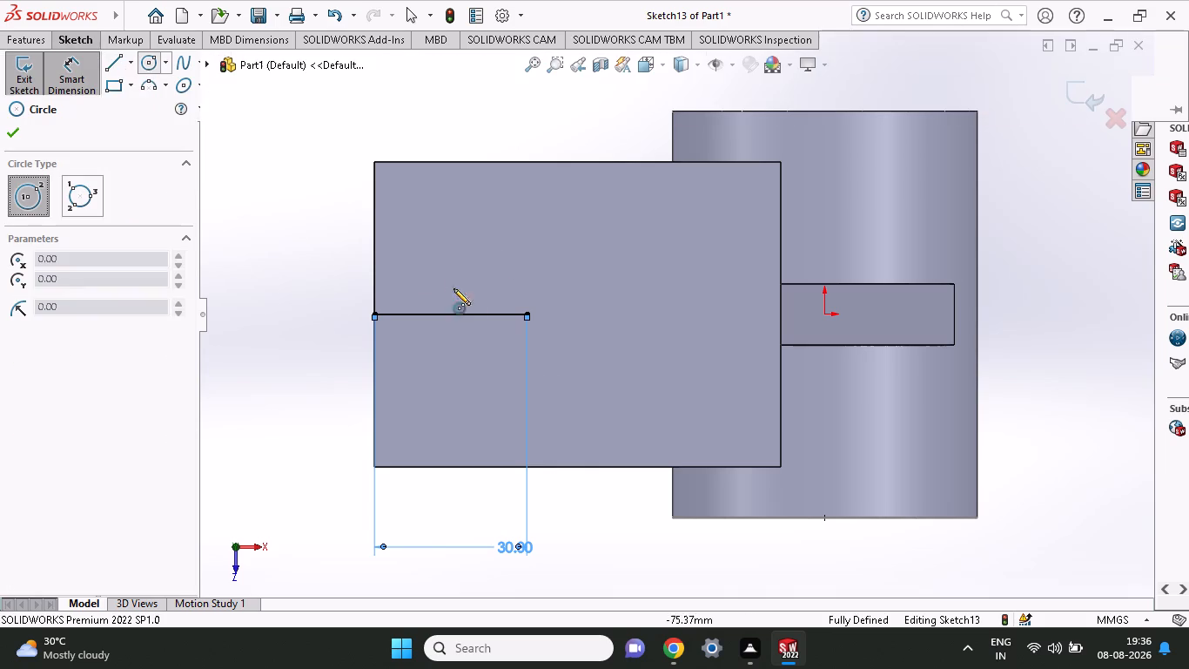
pyautogui.click(524, 314)
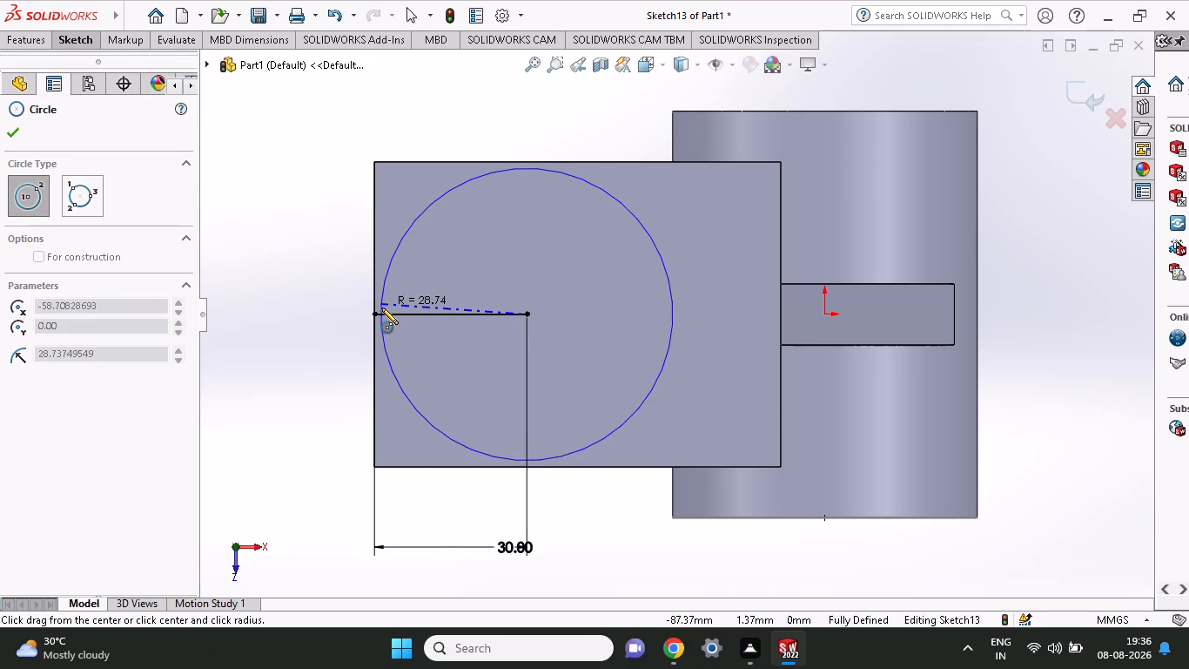
pyautogui.click(372, 311)
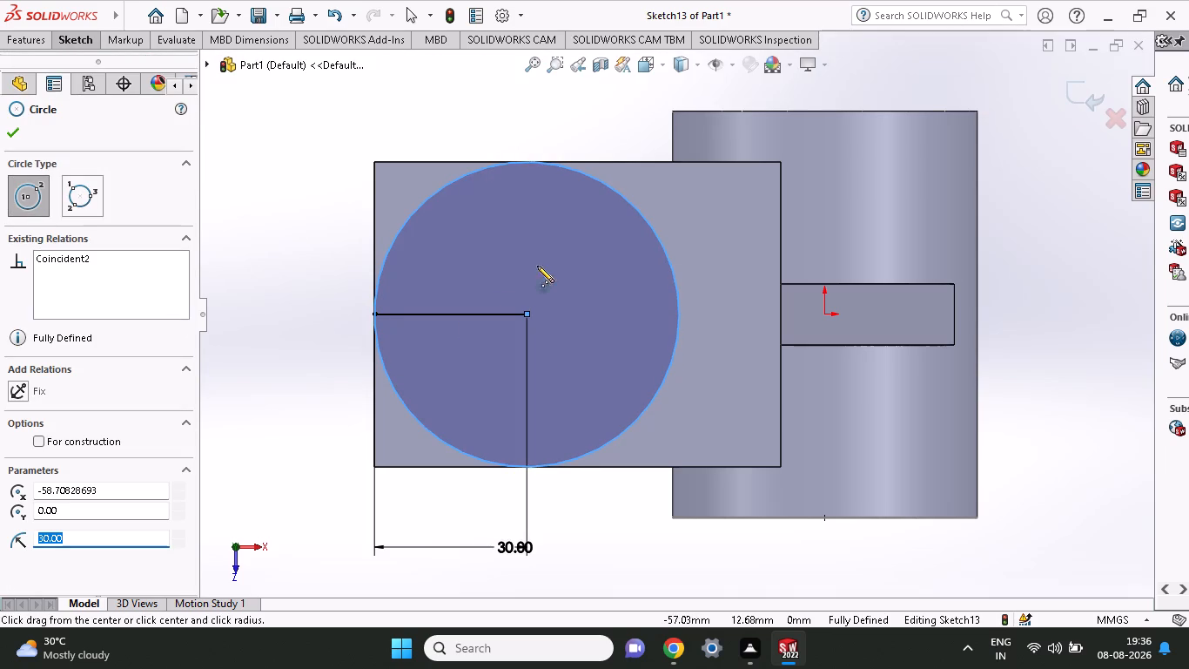
pyautogui.rightClick(352, 343)
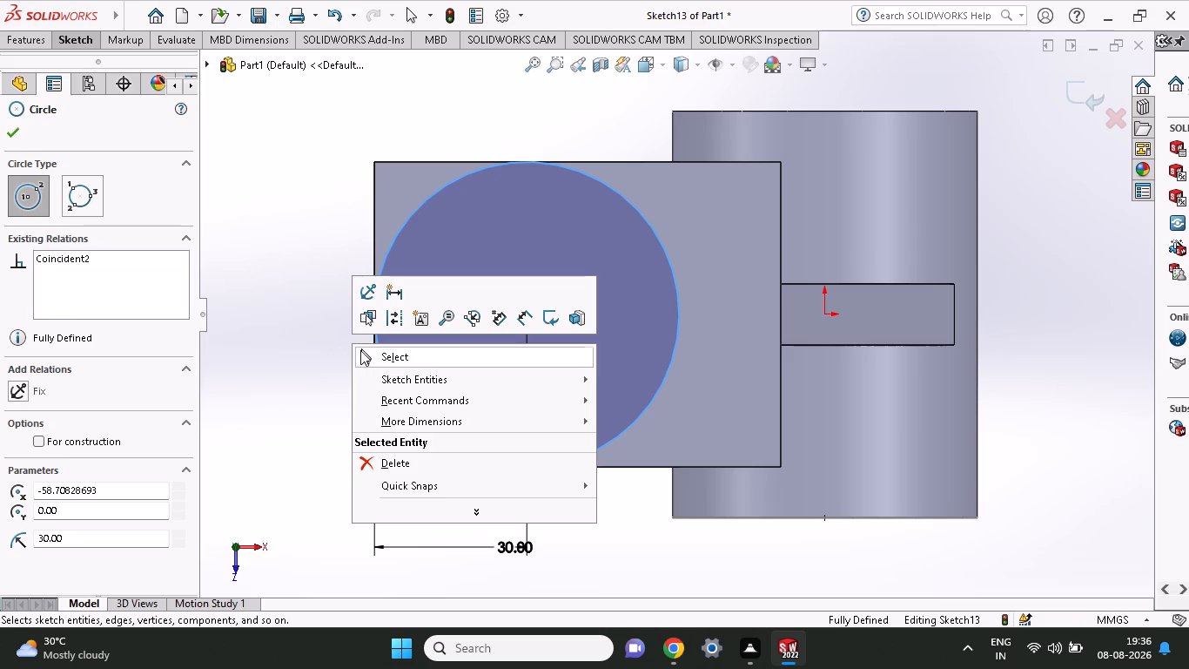
pyautogui.click(360, 350)
# Delete the 30 mm construction helper line together with its associated dimension, keeping the circle.
pyautogui.click(438, 309)
pyautogui.click(438, 313)
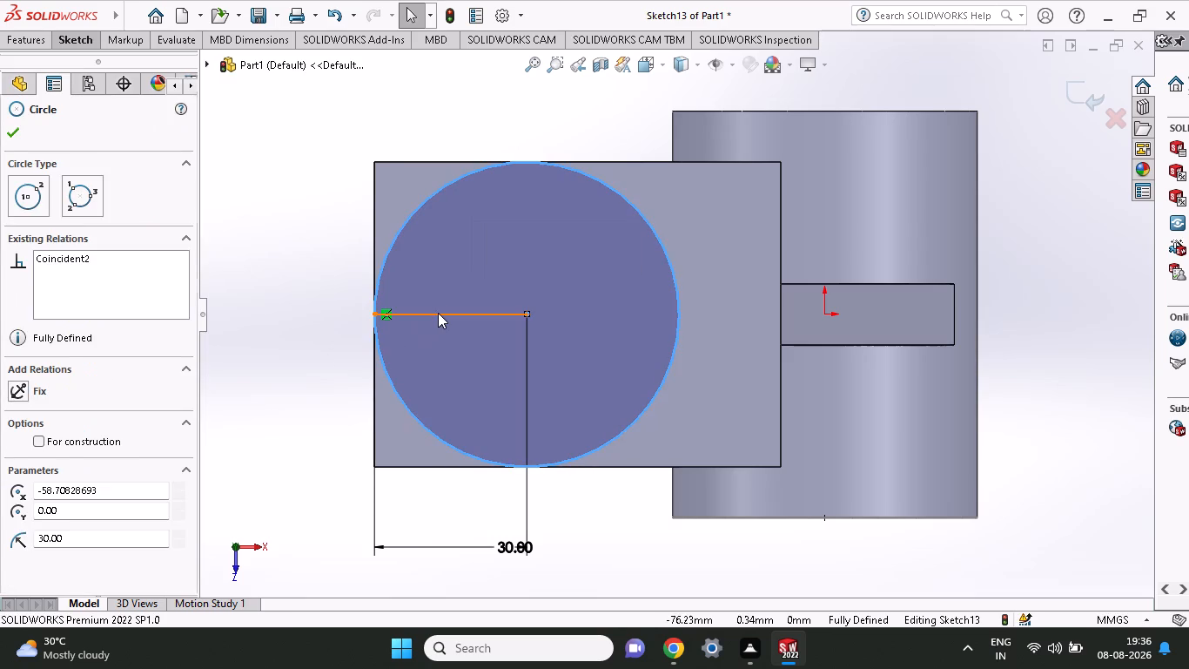
pyautogui.rightClick(438, 313)
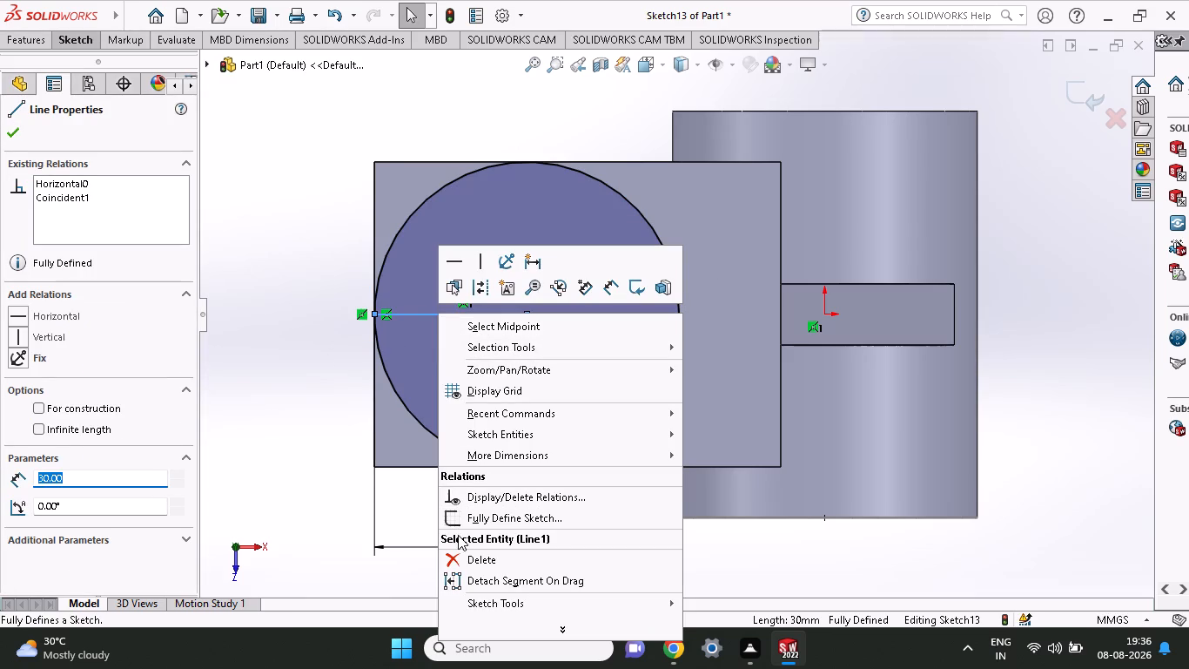
pyautogui.click(458, 550)
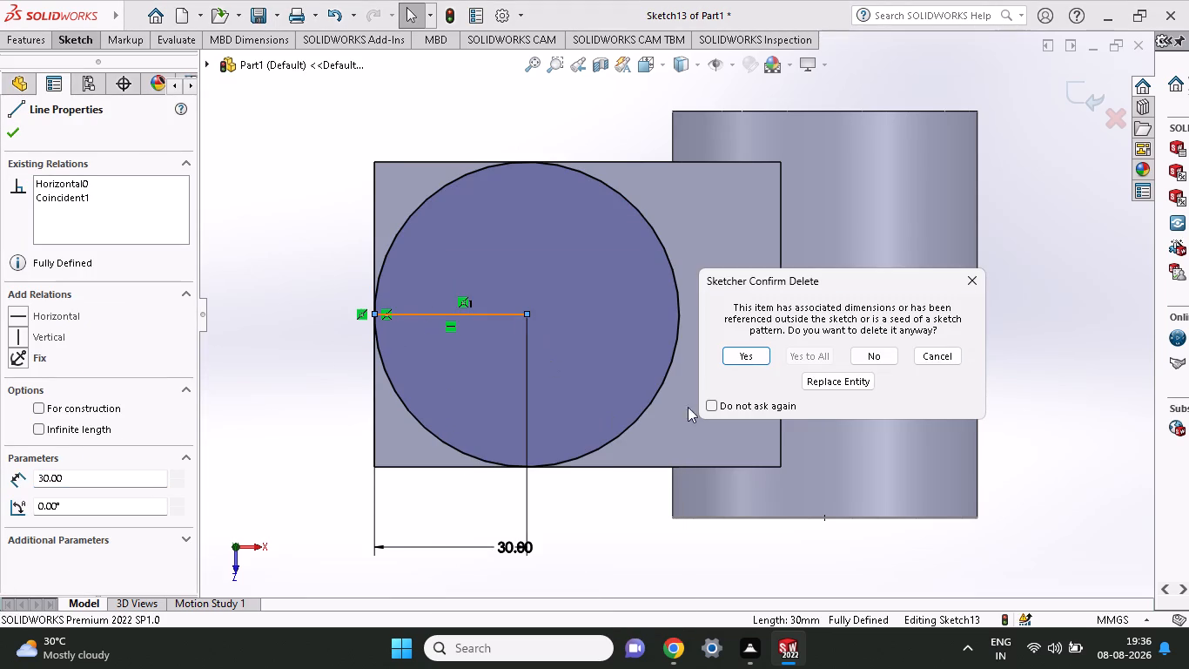
pyautogui.click(731, 356)
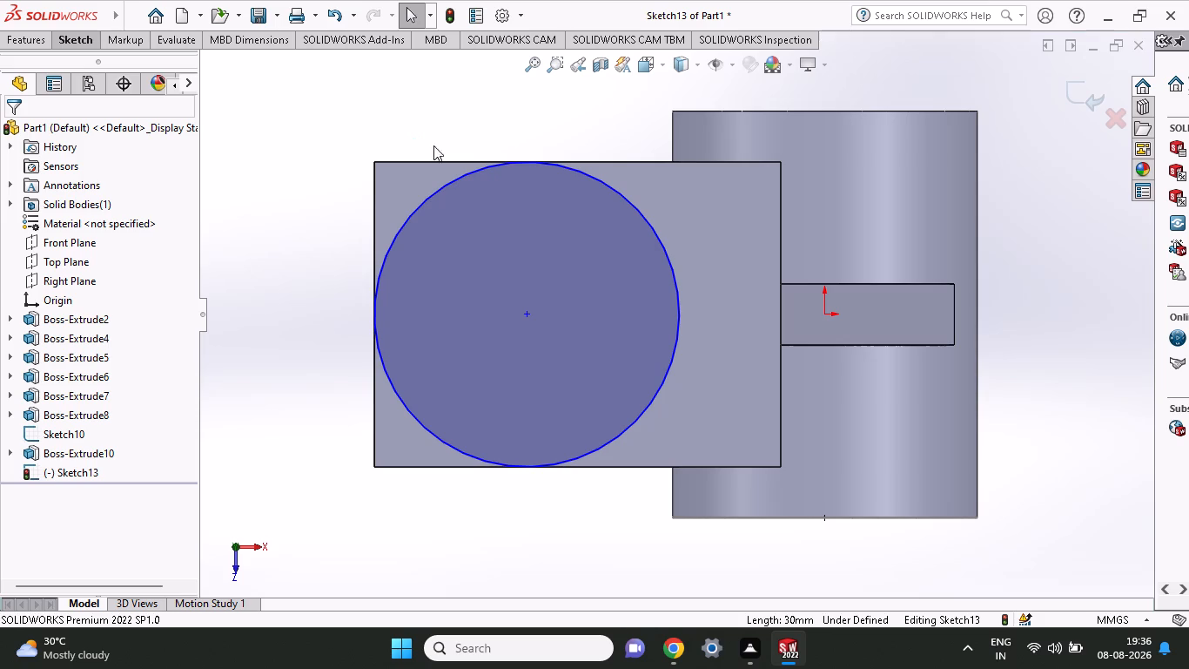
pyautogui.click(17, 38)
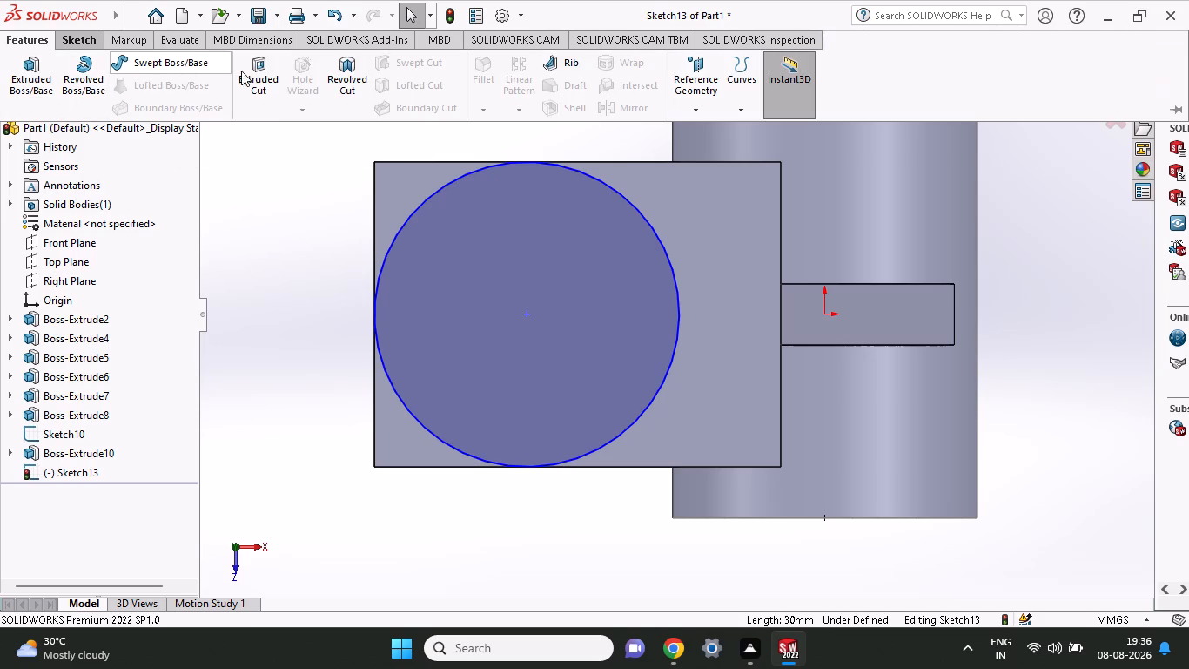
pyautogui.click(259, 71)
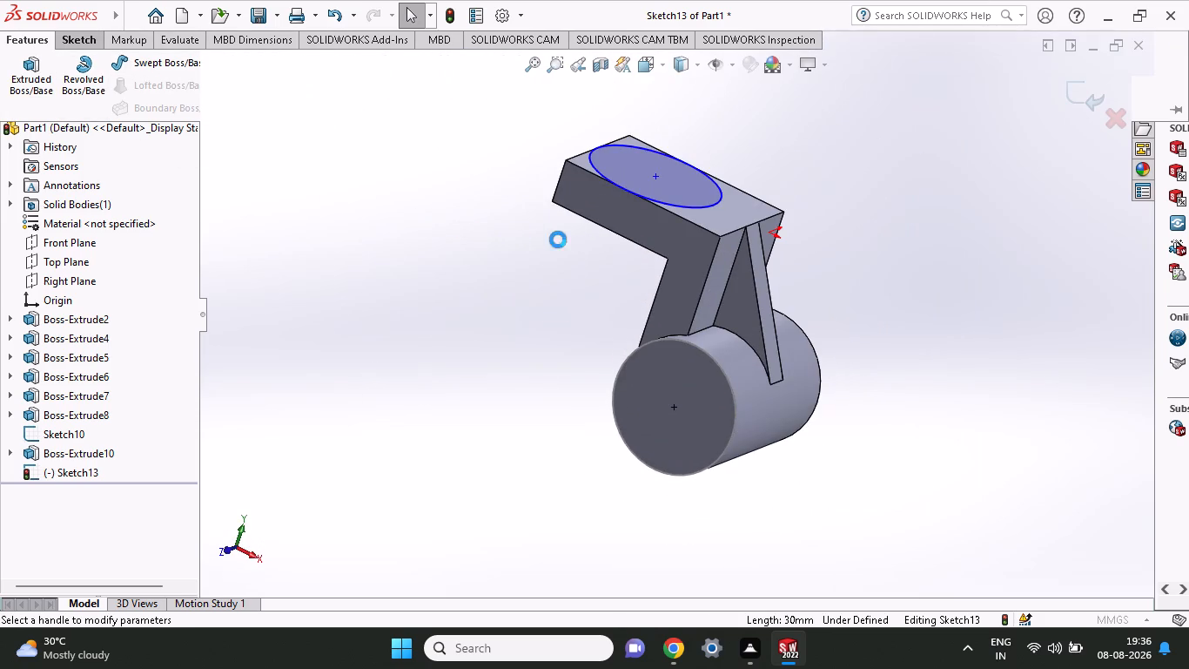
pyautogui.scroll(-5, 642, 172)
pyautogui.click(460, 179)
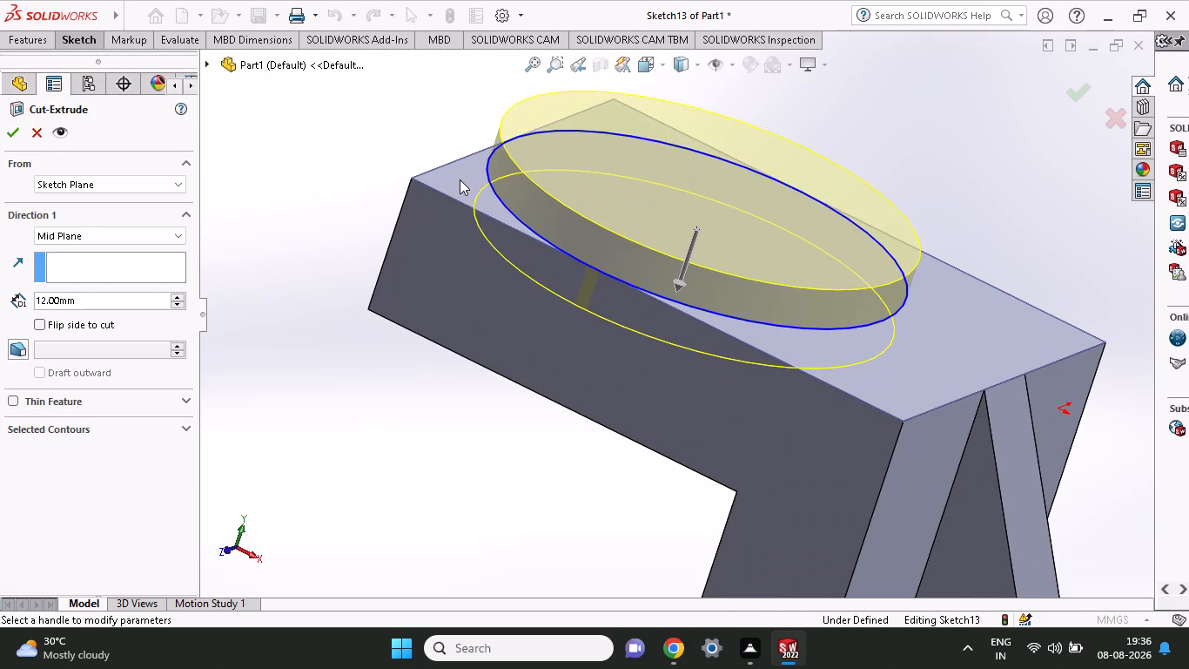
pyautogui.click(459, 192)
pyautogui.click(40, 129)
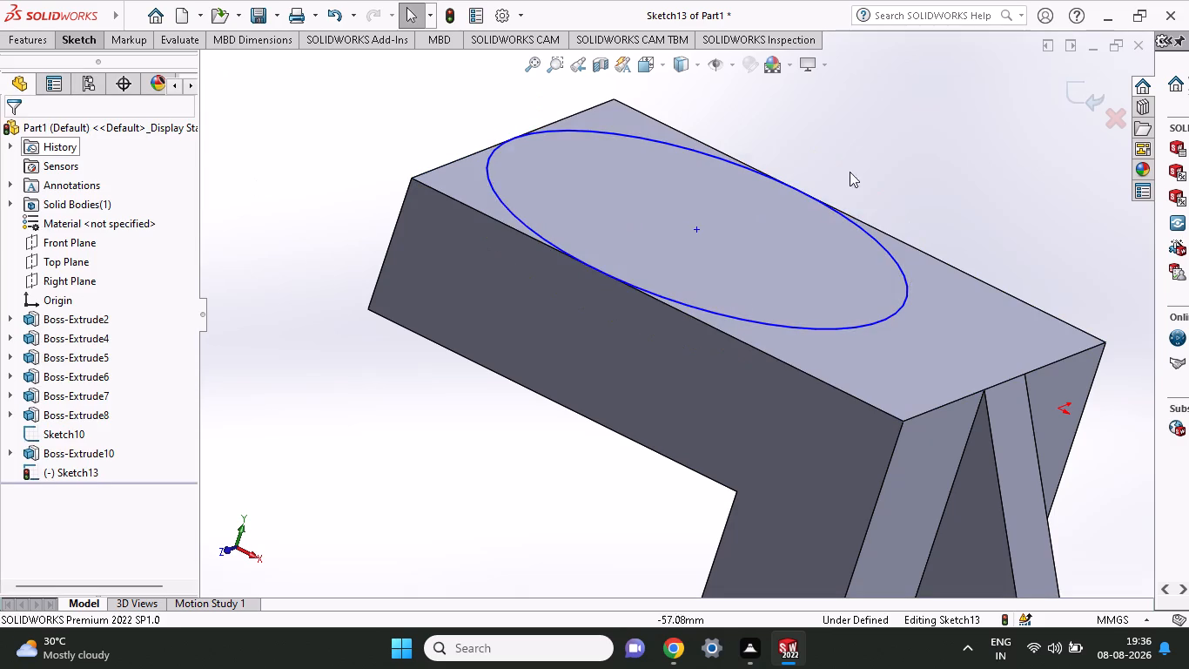
# Sketch a line about 60 mm long through the circle's centre, joining its two side points on the arm's long edges.
pyautogui.moveTo(858, 160); pyautogui.dragTo(824, 401, button='middle')
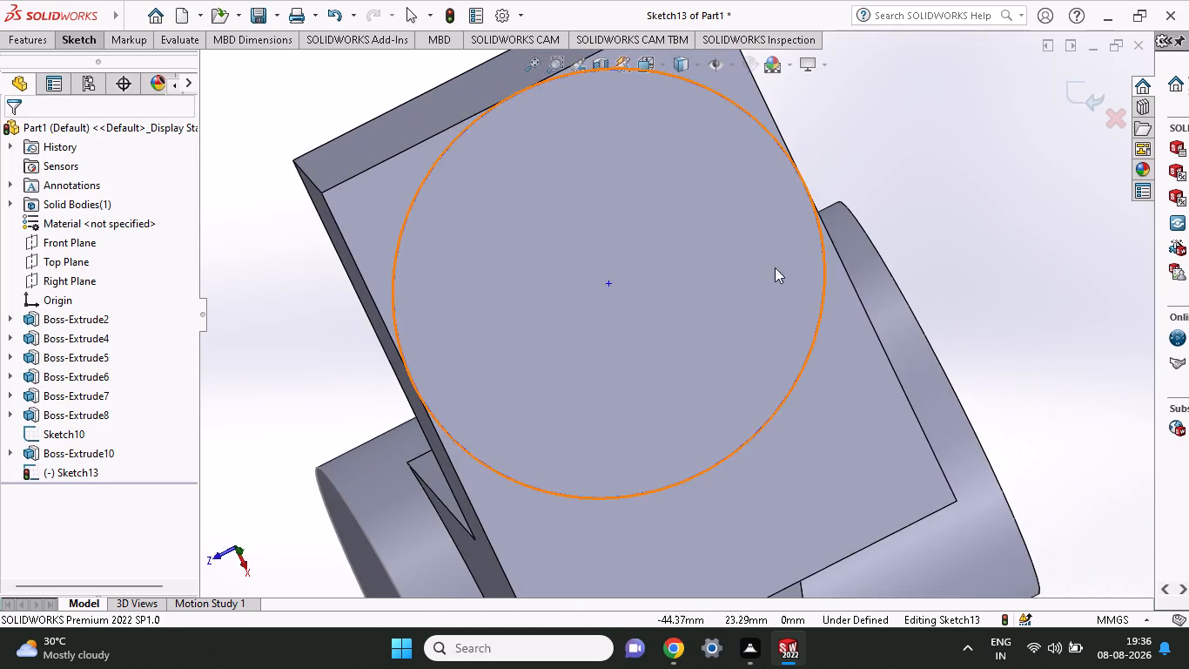
pyautogui.scroll(2, 760, 221)
pyautogui.click(85, 37)
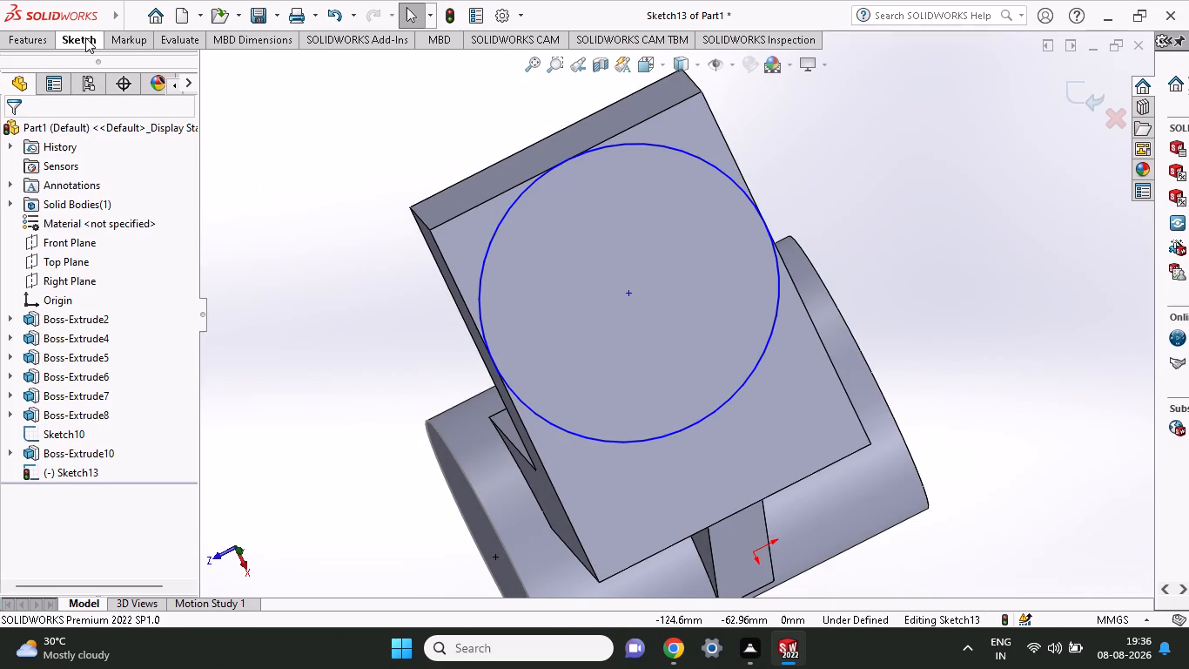
pyautogui.click(112, 68)
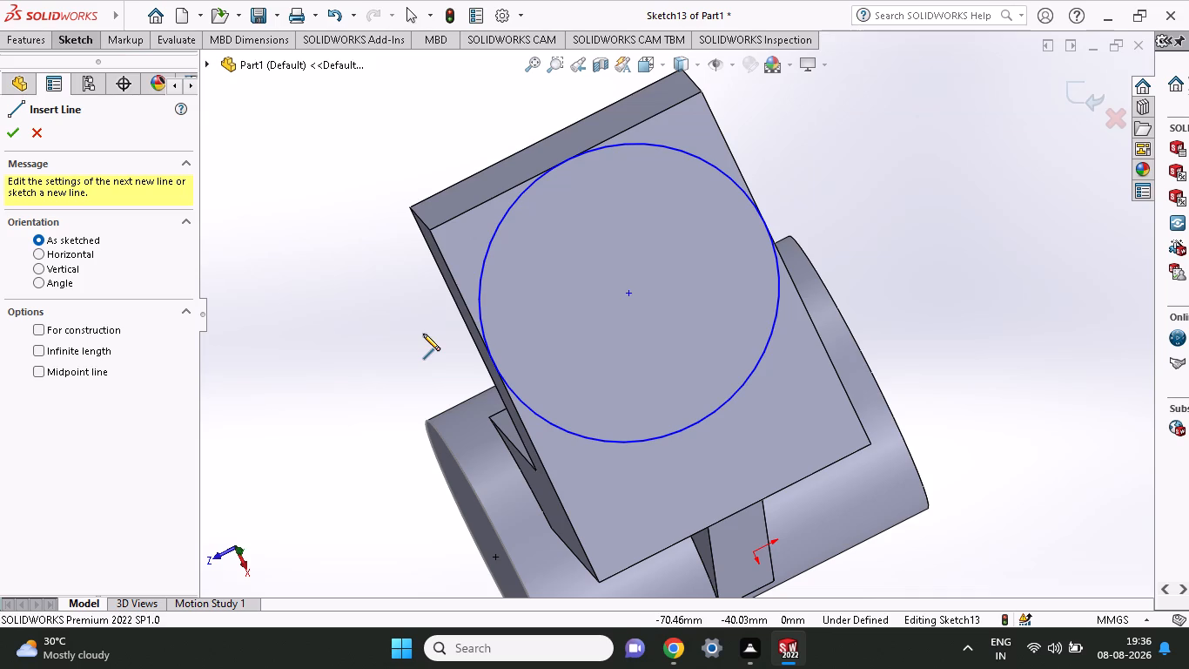
pyautogui.click(494, 361)
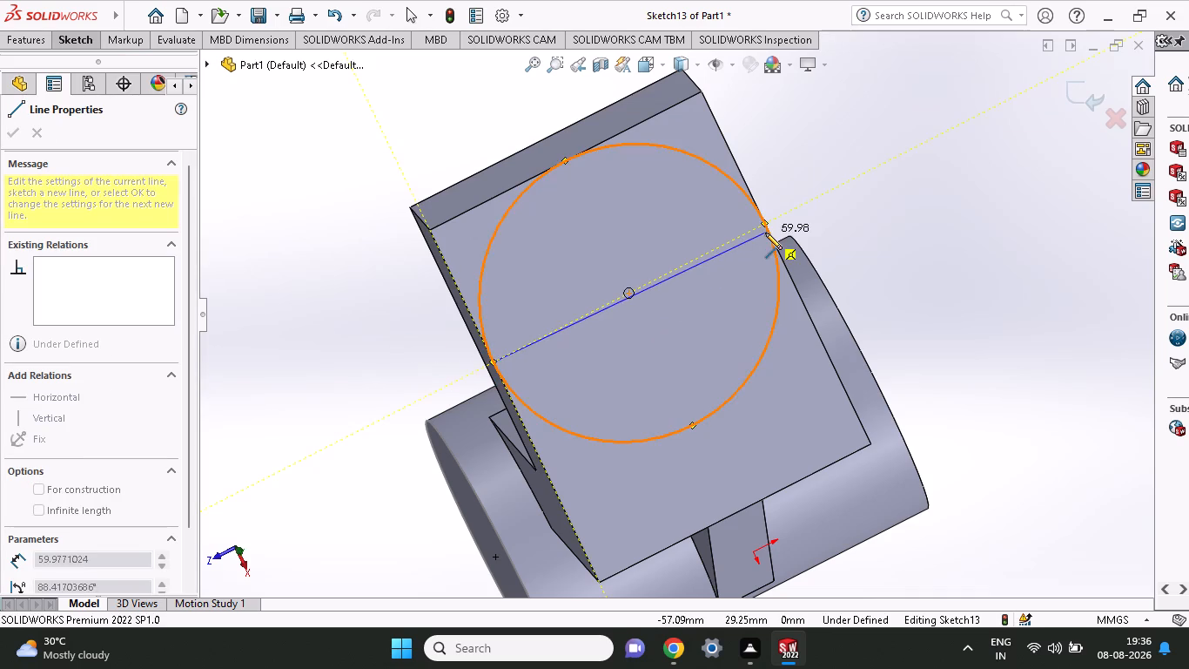
pyautogui.click(762, 221)
pyautogui.rightClick(817, 207)
pyautogui.click(824, 224)
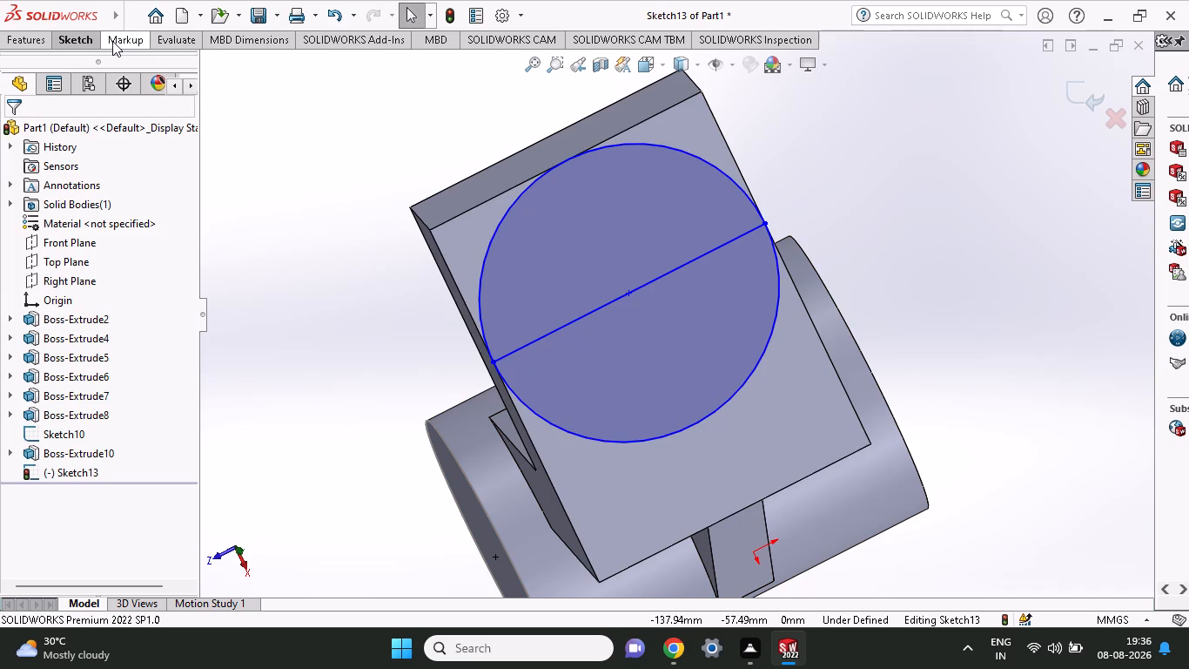
# Trim away the half of the circle facing the cylinder and the diameter line, keeping the semicircular arc at the free end.
pyautogui.click(81, 40)
pyautogui.click(238, 66)
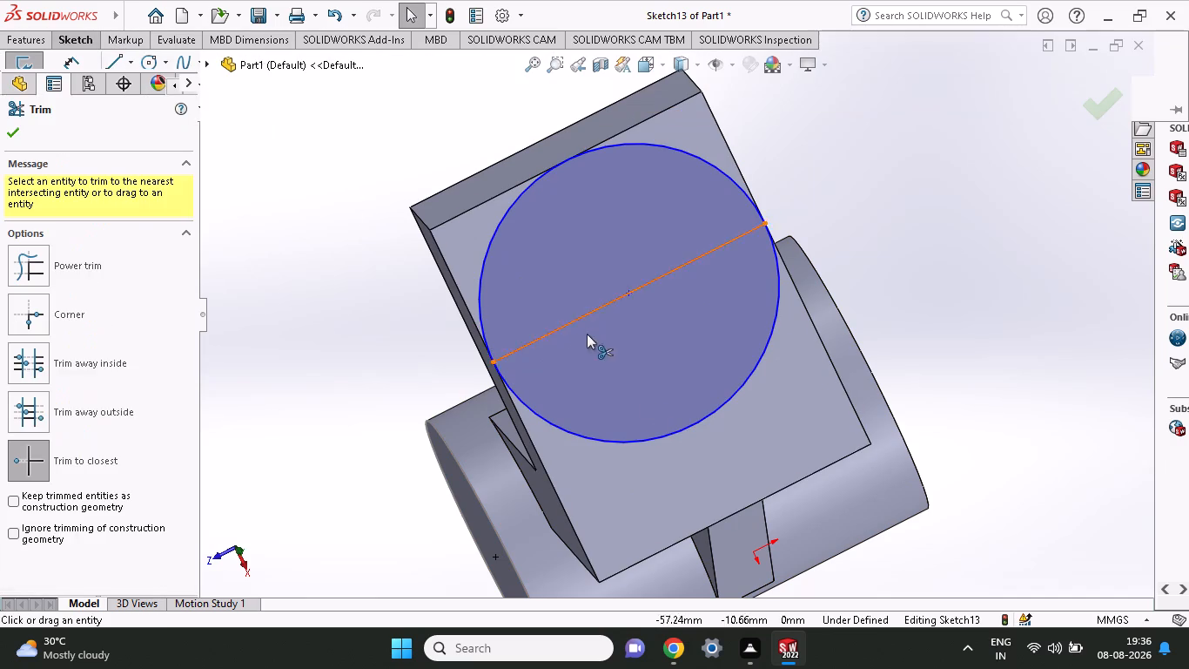
pyautogui.moveTo(731, 444); pyautogui.dragTo(716, 360)
pyautogui.moveTo(723, 416); pyautogui.dragTo(707, 363)
pyautogui.moveTo(759, 425); pyautogui.dragTo(736, 379)
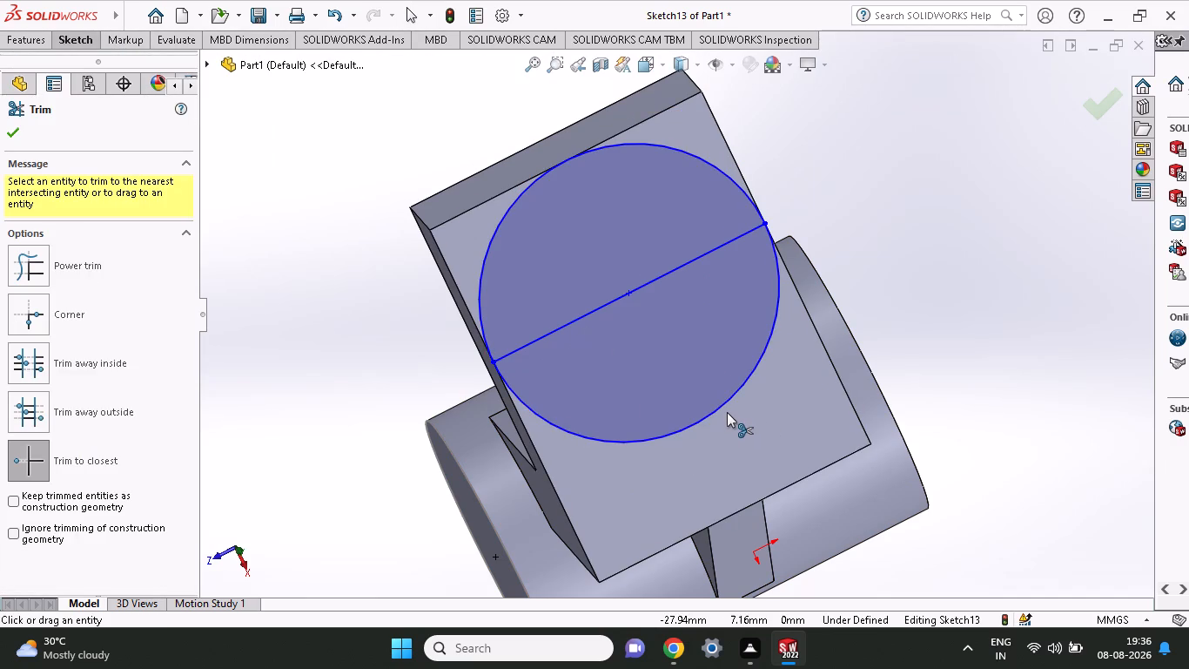
pyautogui.click(722, 405)
pyautogui.click(644, 283)
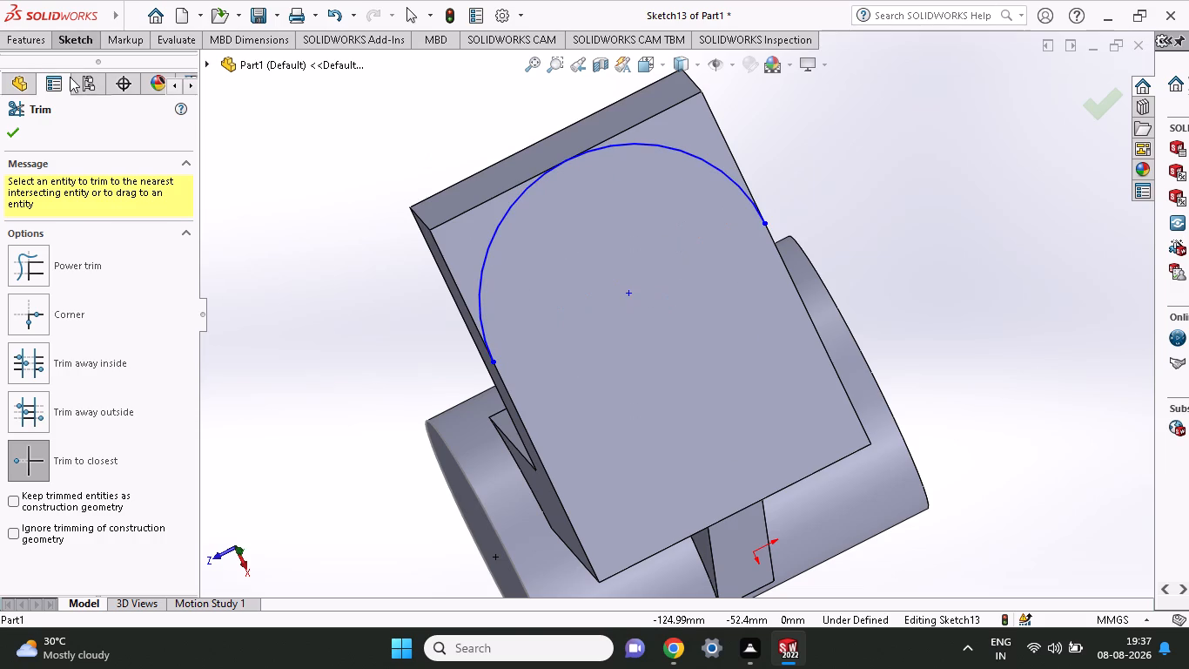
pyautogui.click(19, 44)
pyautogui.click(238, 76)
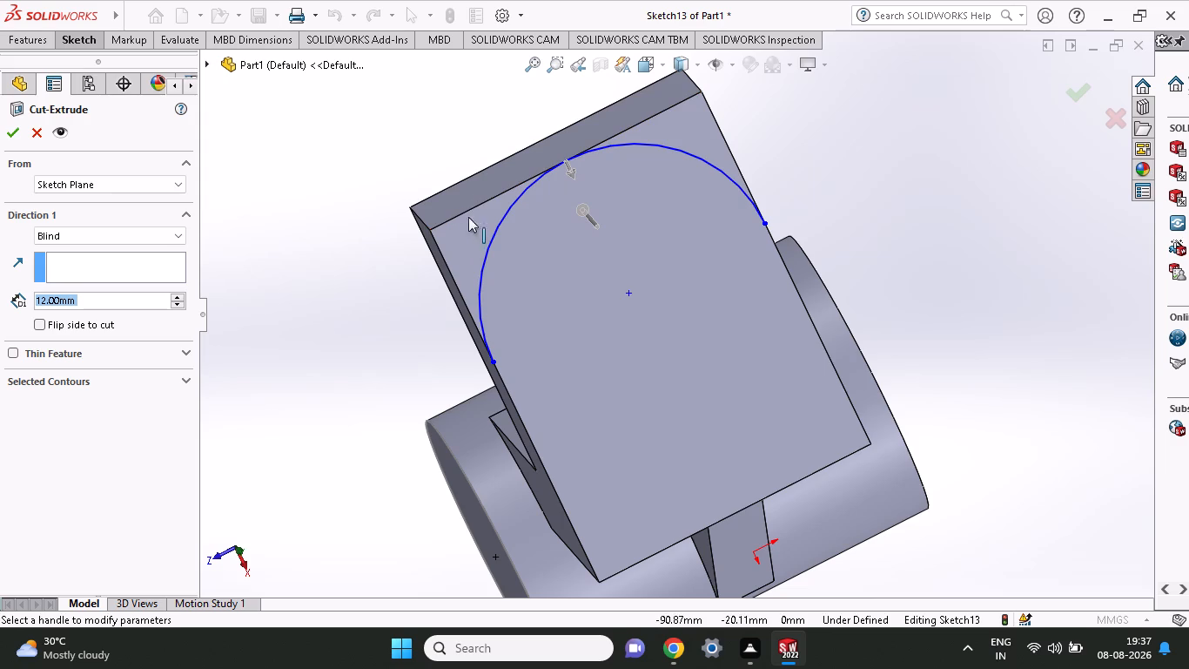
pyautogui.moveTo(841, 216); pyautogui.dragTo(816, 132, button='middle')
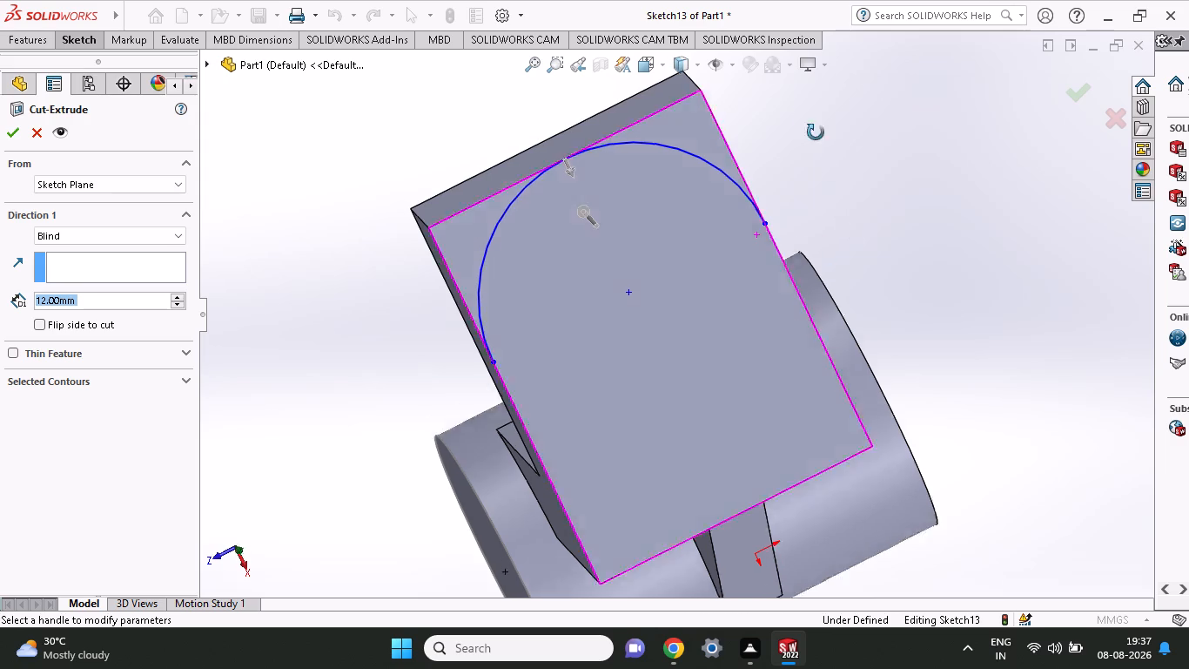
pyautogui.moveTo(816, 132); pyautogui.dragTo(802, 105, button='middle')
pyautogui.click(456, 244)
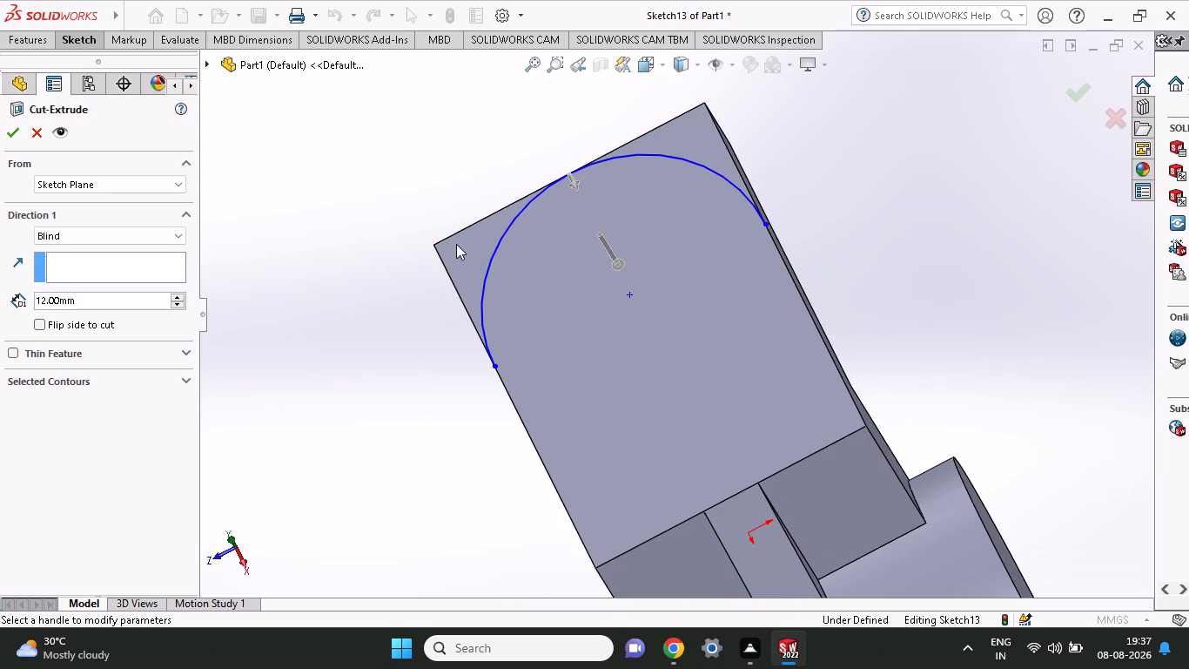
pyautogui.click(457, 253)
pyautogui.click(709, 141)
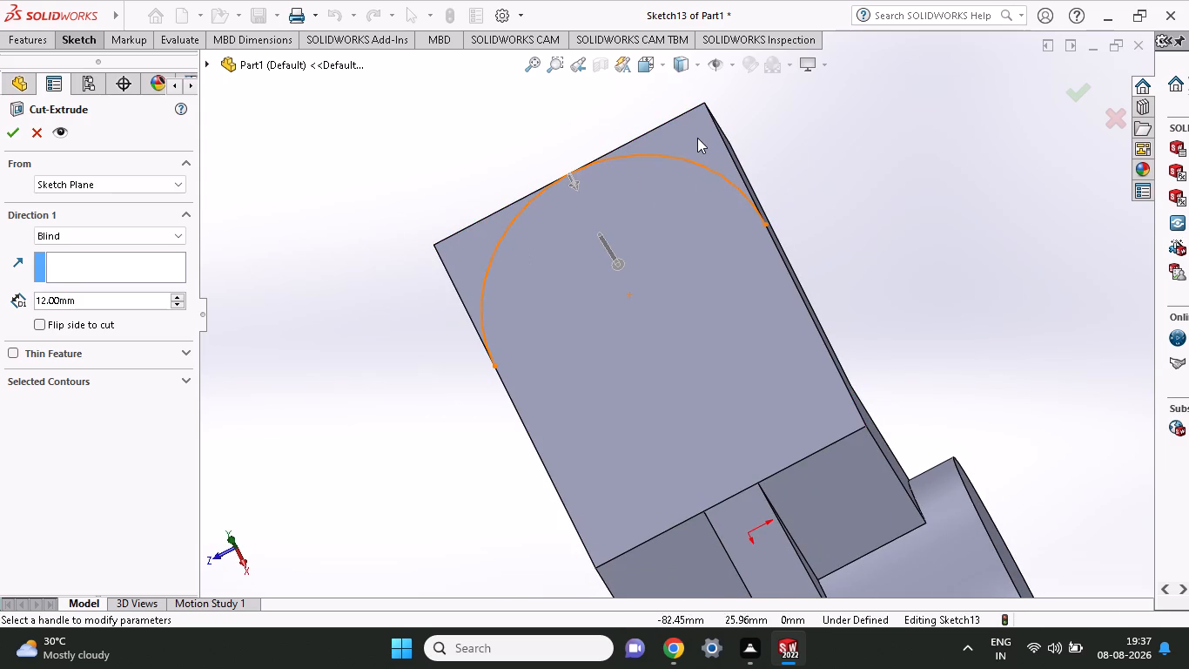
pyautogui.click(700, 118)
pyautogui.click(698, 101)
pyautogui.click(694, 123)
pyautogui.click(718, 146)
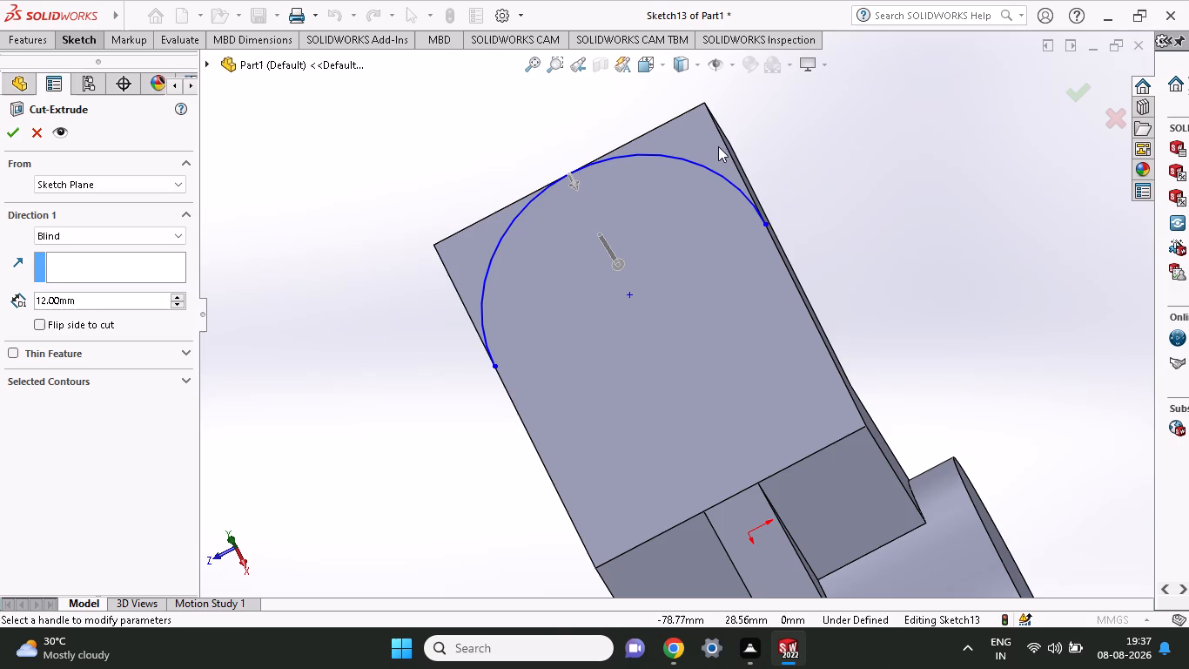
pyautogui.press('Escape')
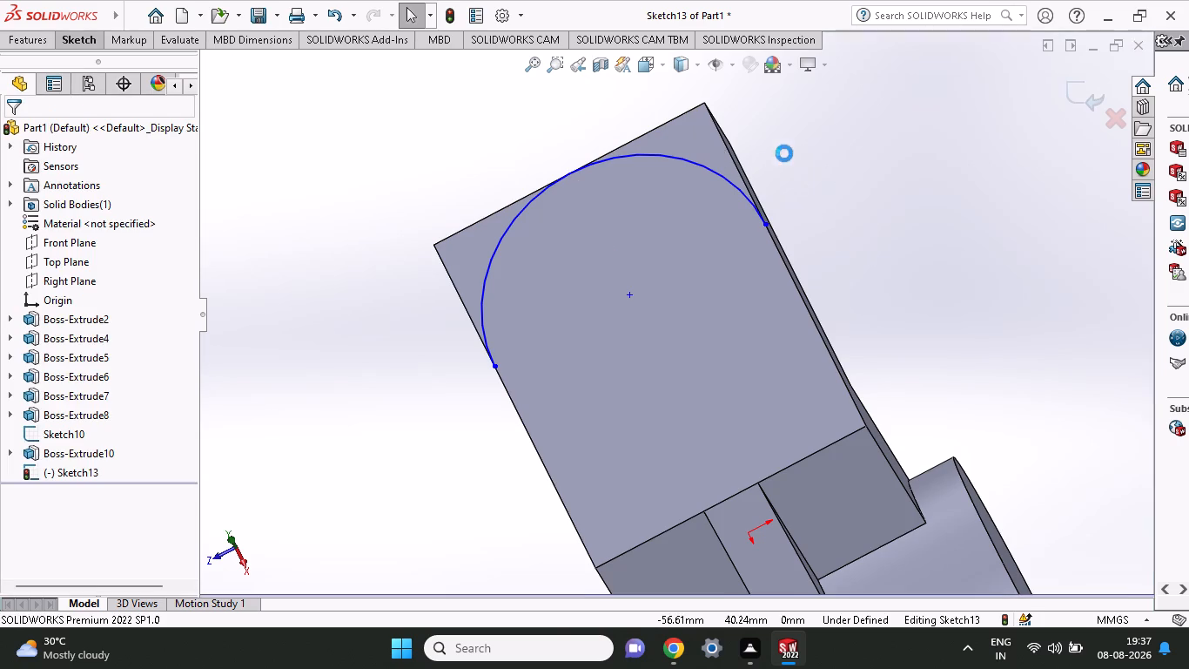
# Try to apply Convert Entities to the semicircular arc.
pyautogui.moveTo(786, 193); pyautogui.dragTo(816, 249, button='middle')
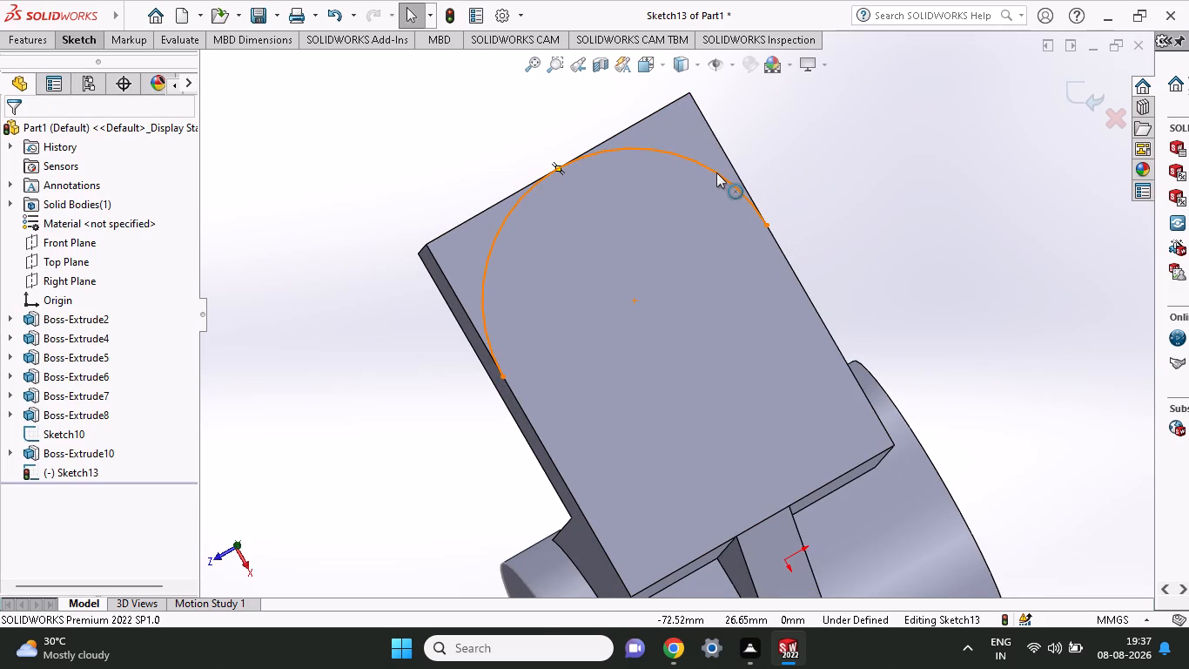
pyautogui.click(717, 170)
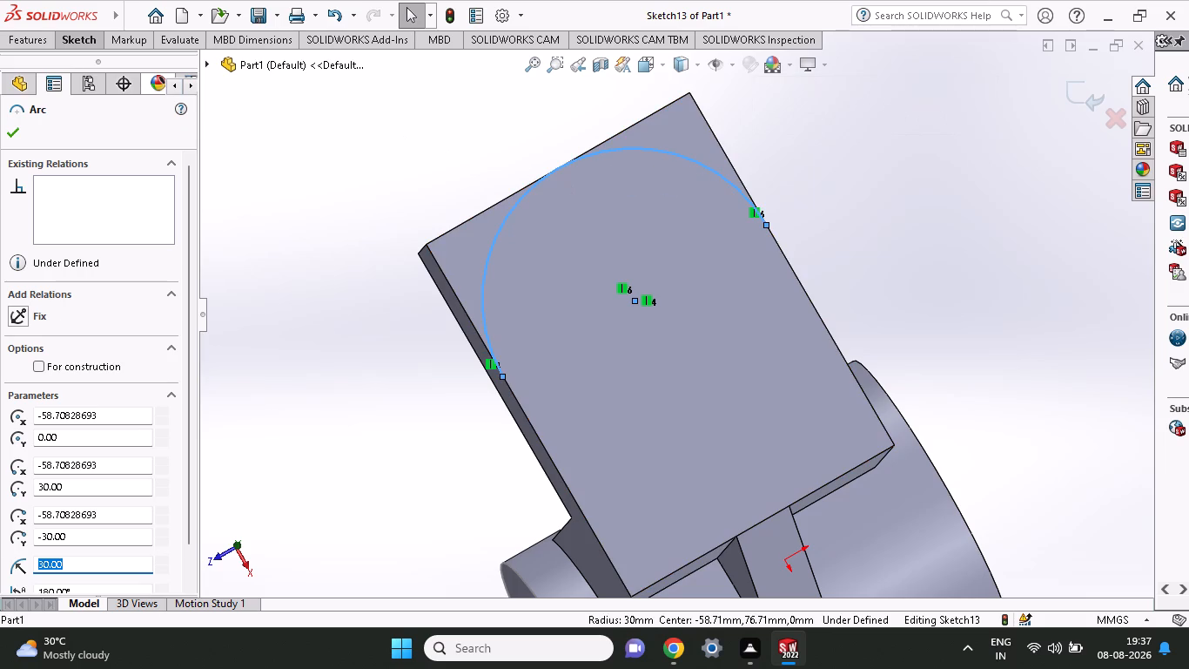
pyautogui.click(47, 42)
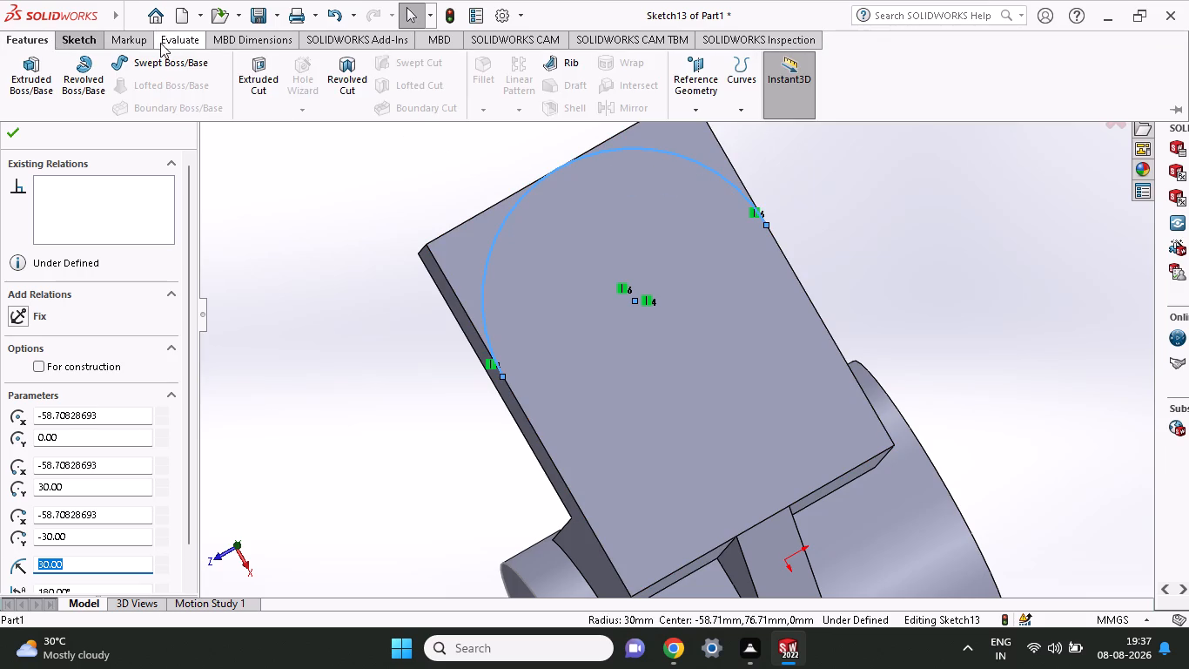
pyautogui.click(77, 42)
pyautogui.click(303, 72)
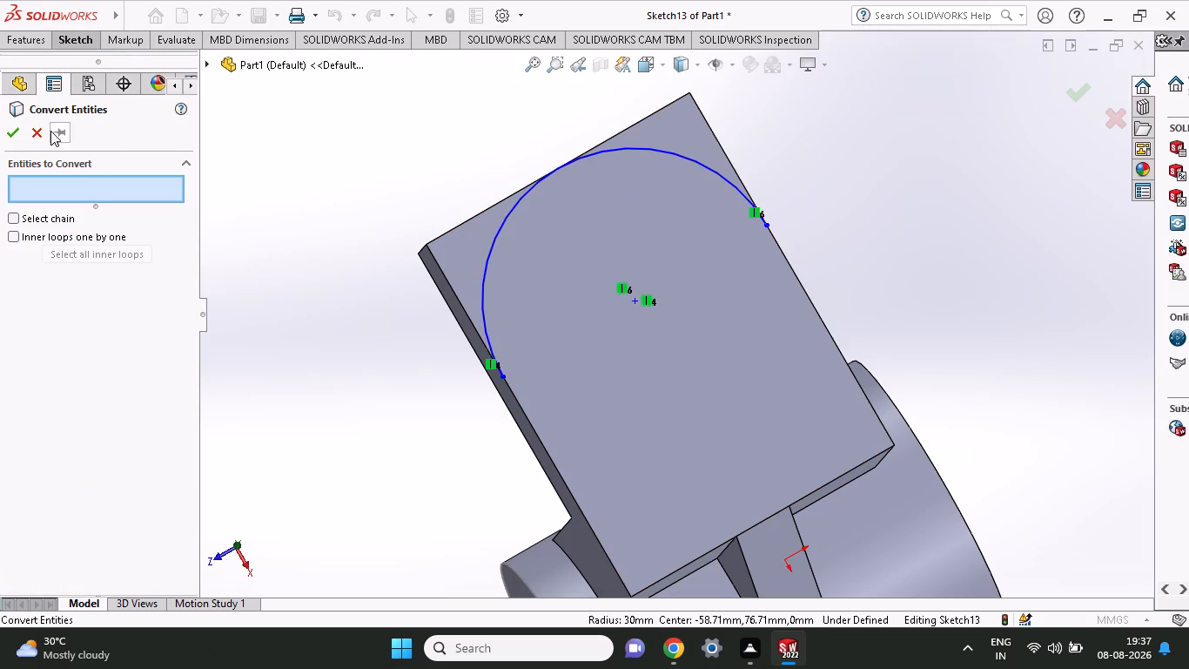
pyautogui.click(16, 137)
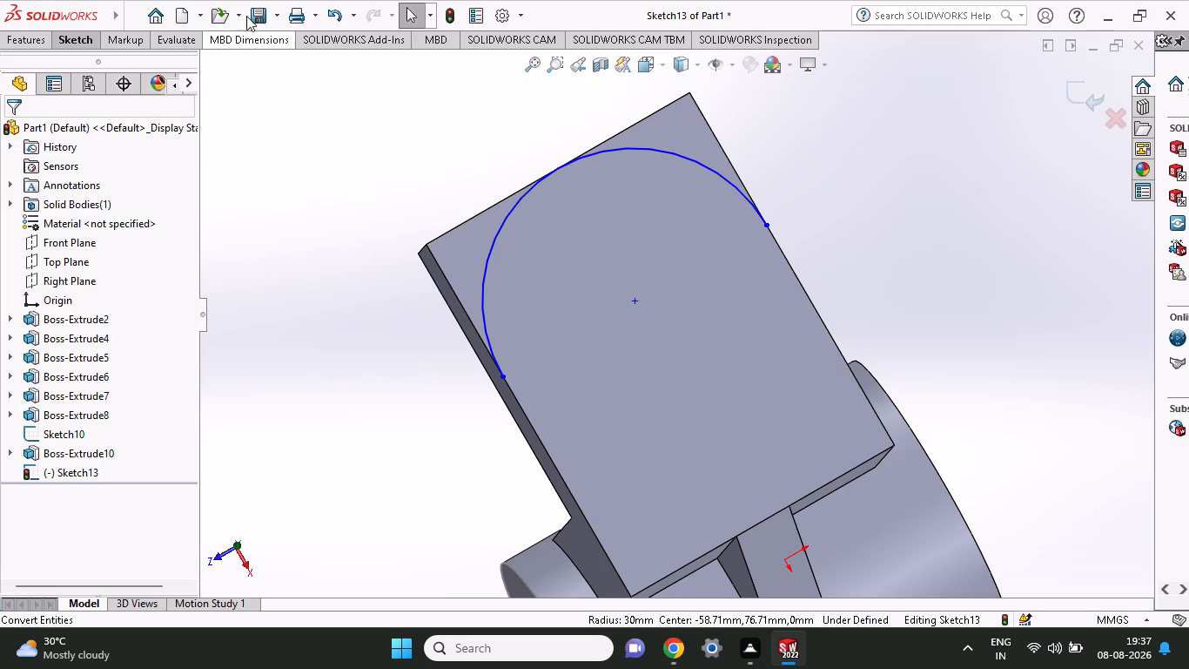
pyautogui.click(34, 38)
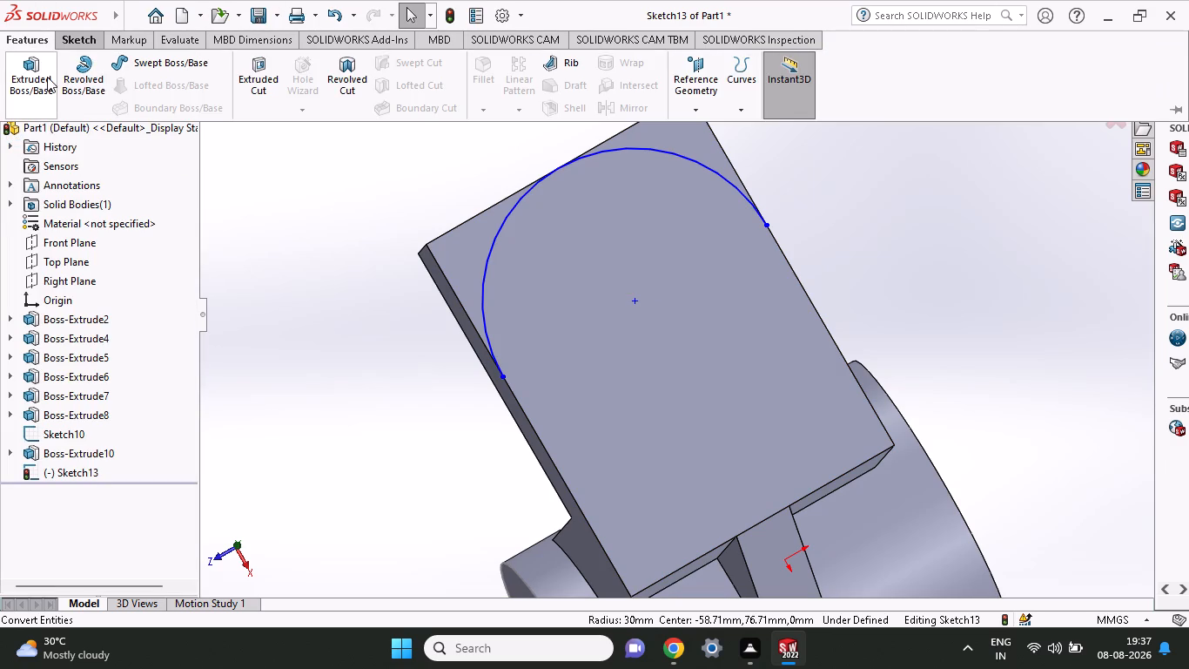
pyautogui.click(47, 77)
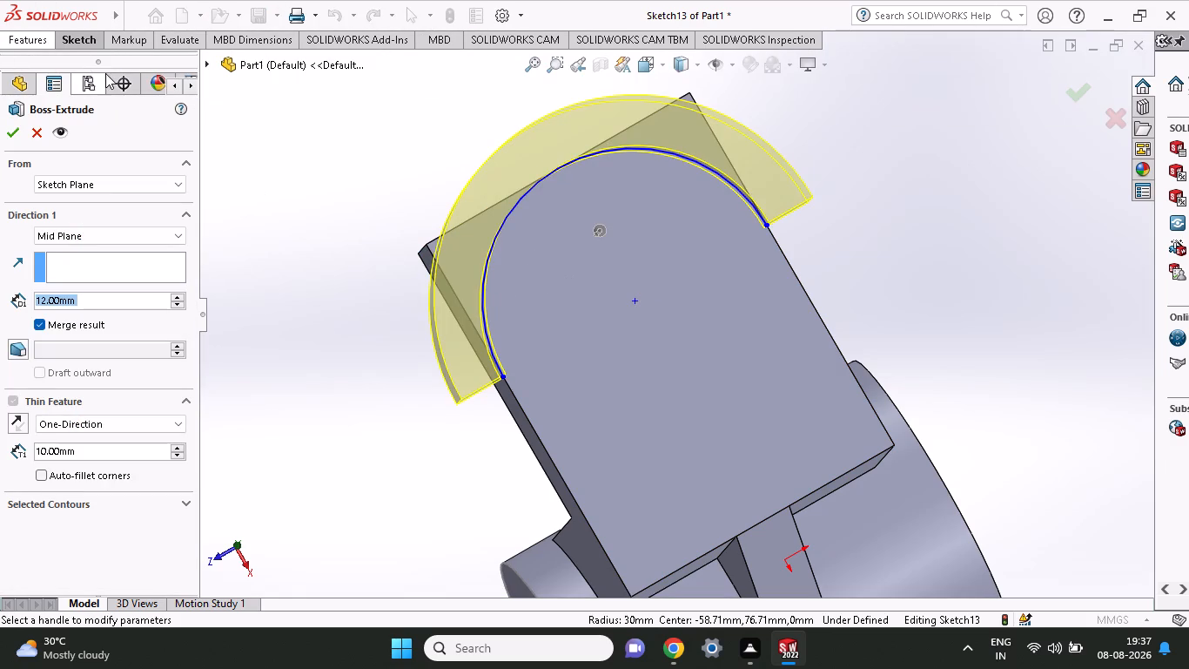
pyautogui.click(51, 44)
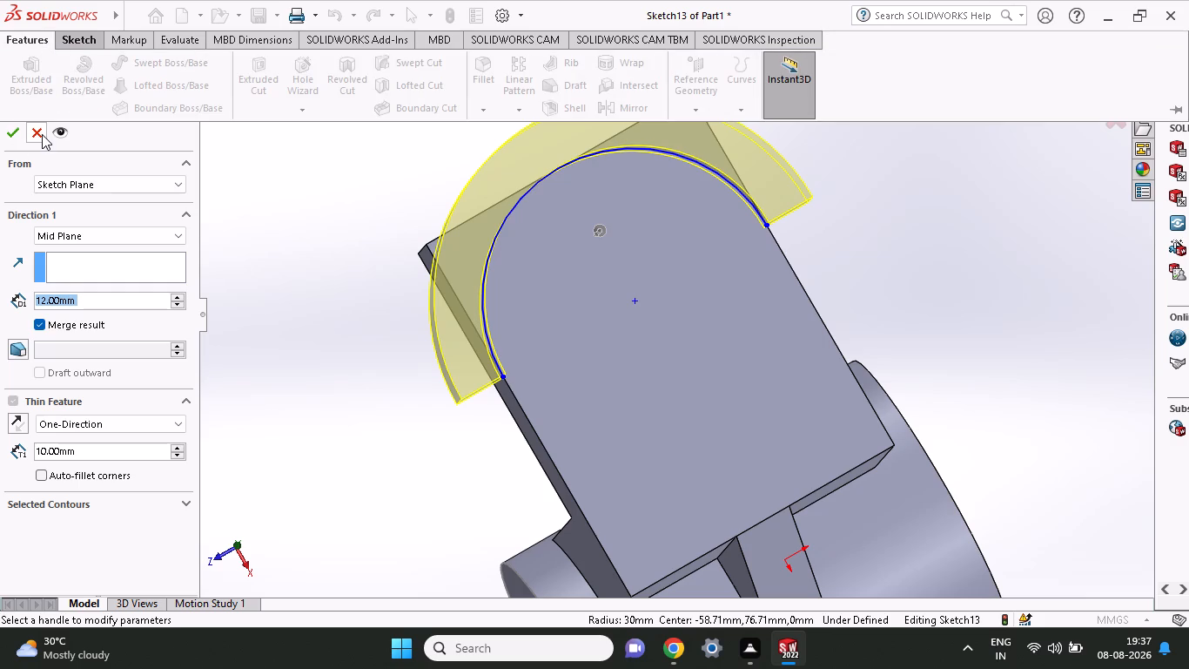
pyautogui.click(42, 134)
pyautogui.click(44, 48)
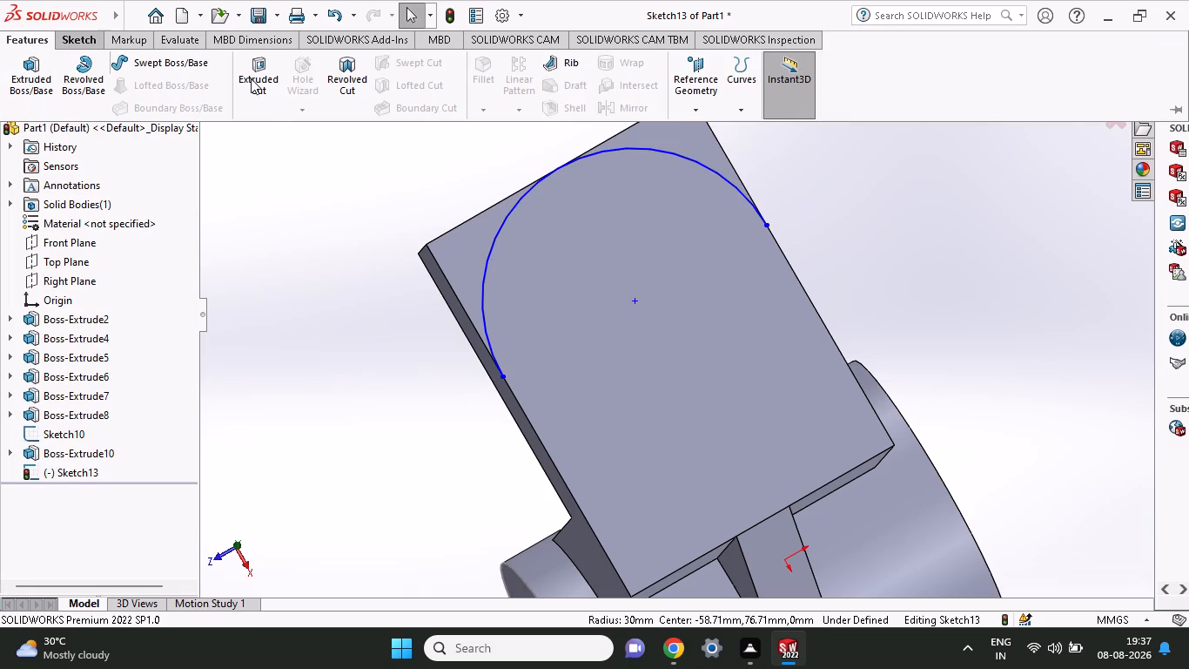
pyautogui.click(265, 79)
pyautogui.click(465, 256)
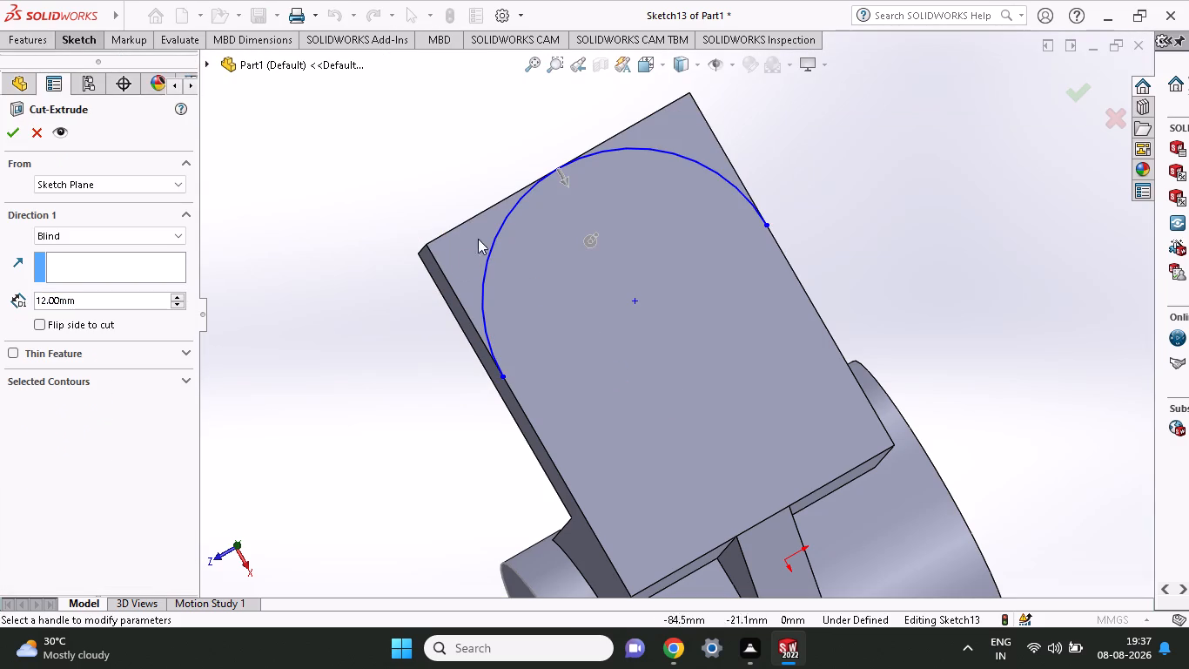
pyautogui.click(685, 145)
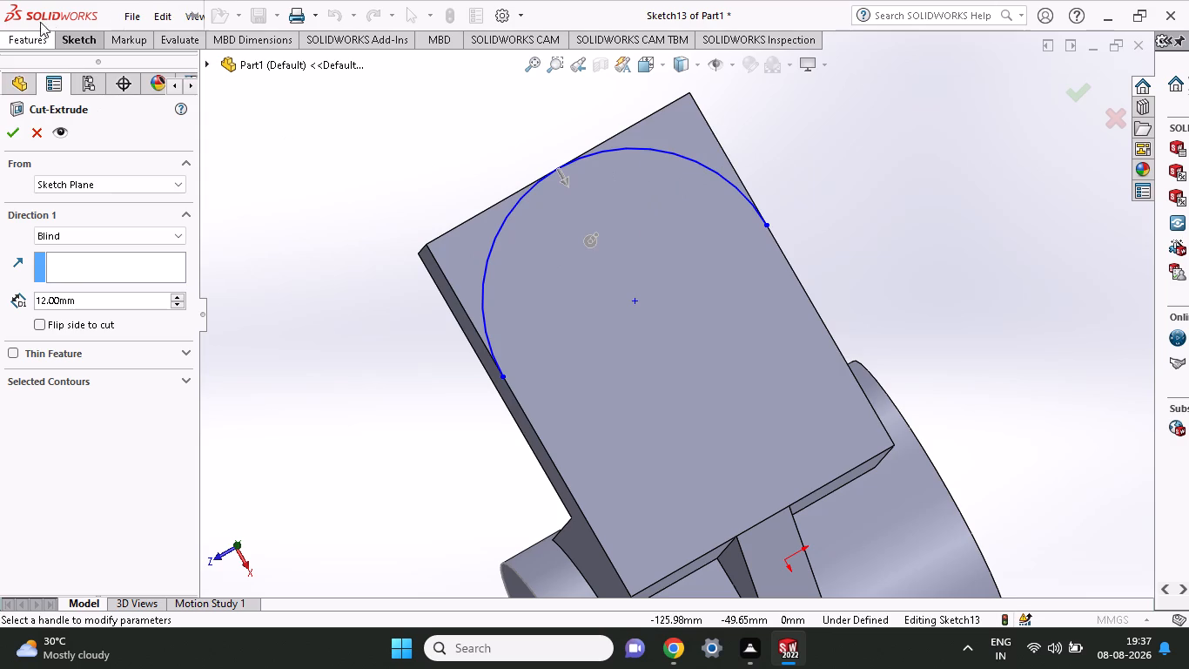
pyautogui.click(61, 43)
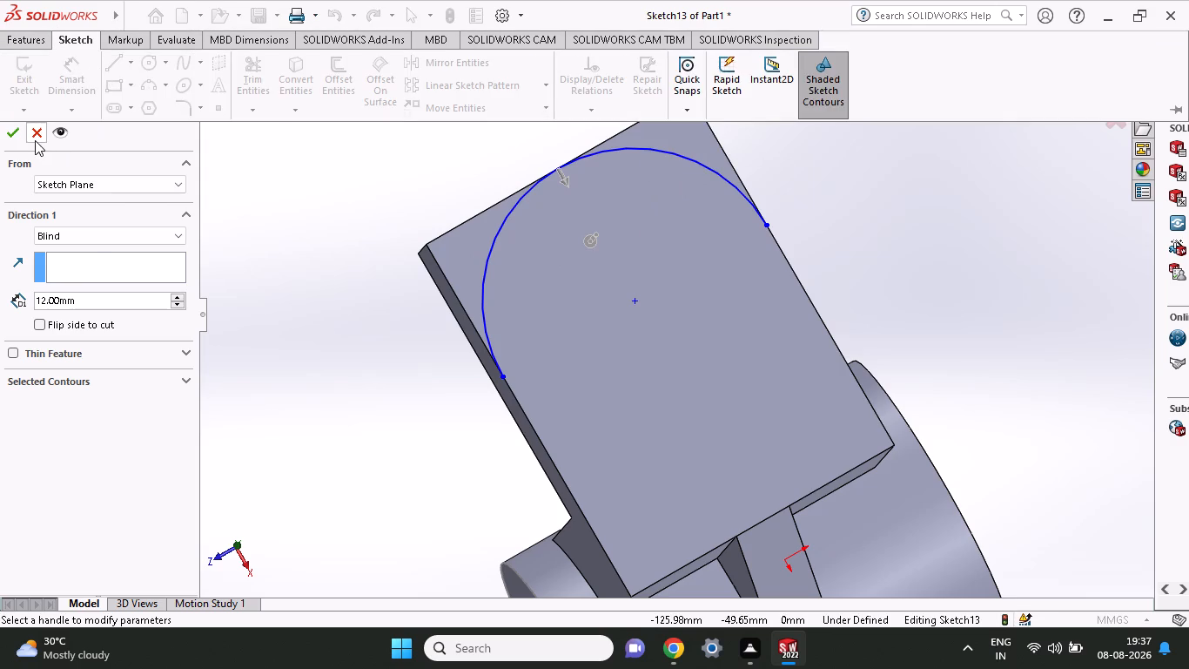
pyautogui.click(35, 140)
# Sketch three connected lines from one arc endpoint around the arm's two free end corners to the other arc endpoint, following the edges.
pyautogui.click(92, 44)
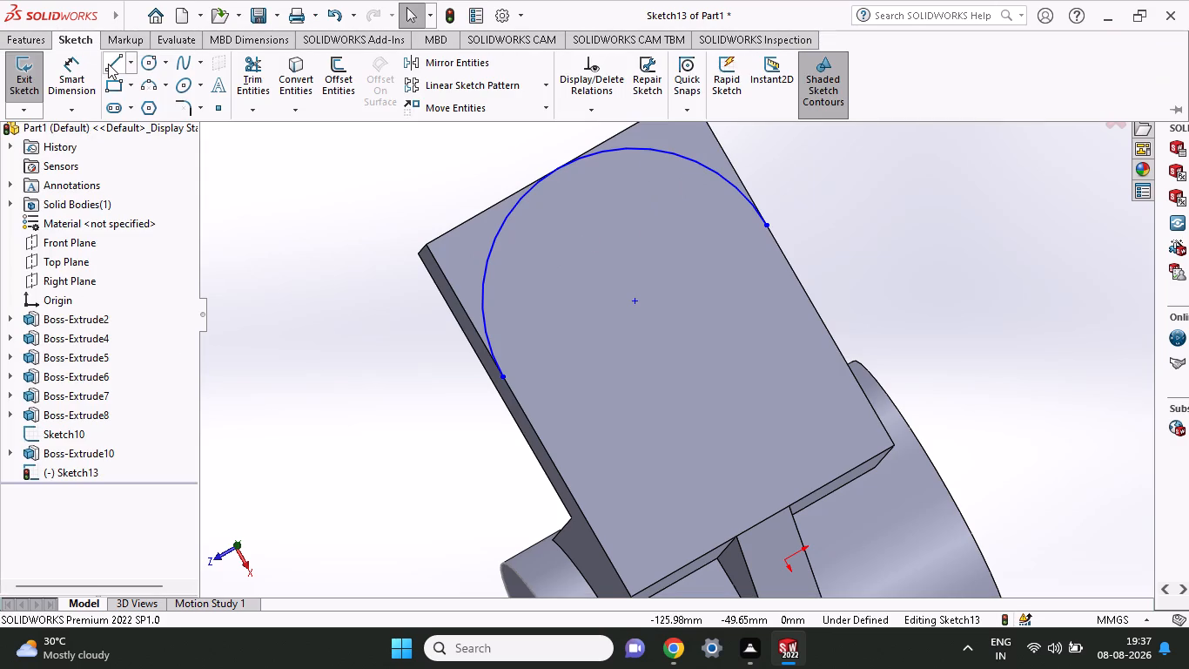
pyautogui.click(108, 64)
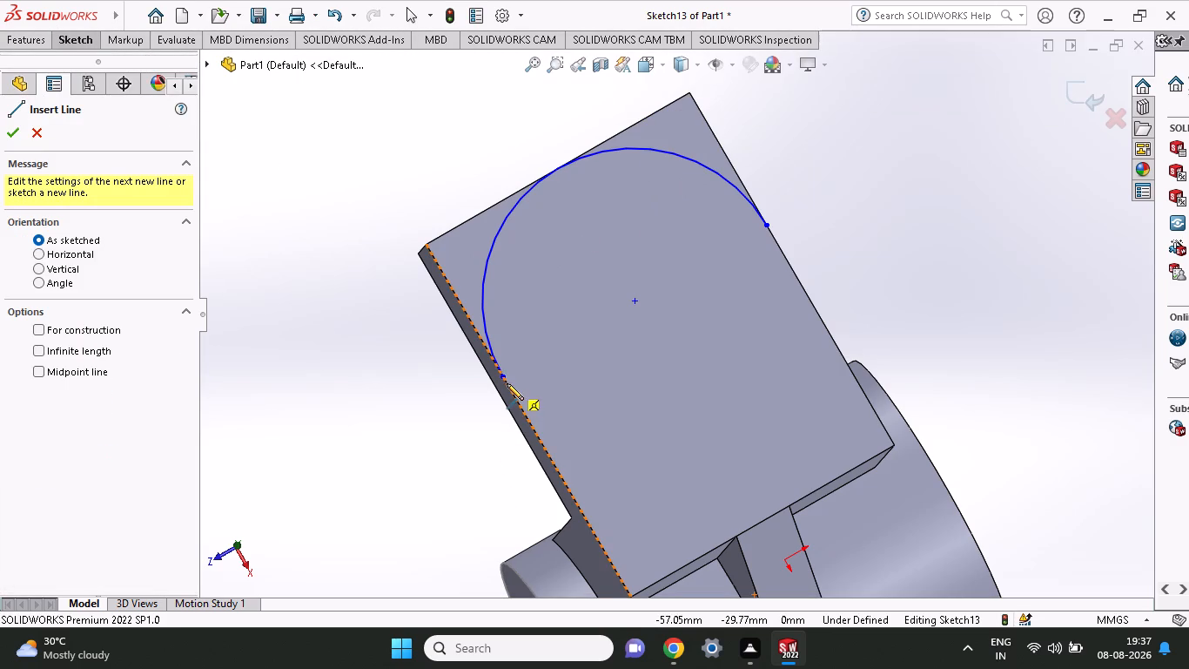
pyautogui.click(502, 376)
pyautogui.click(426, 245)
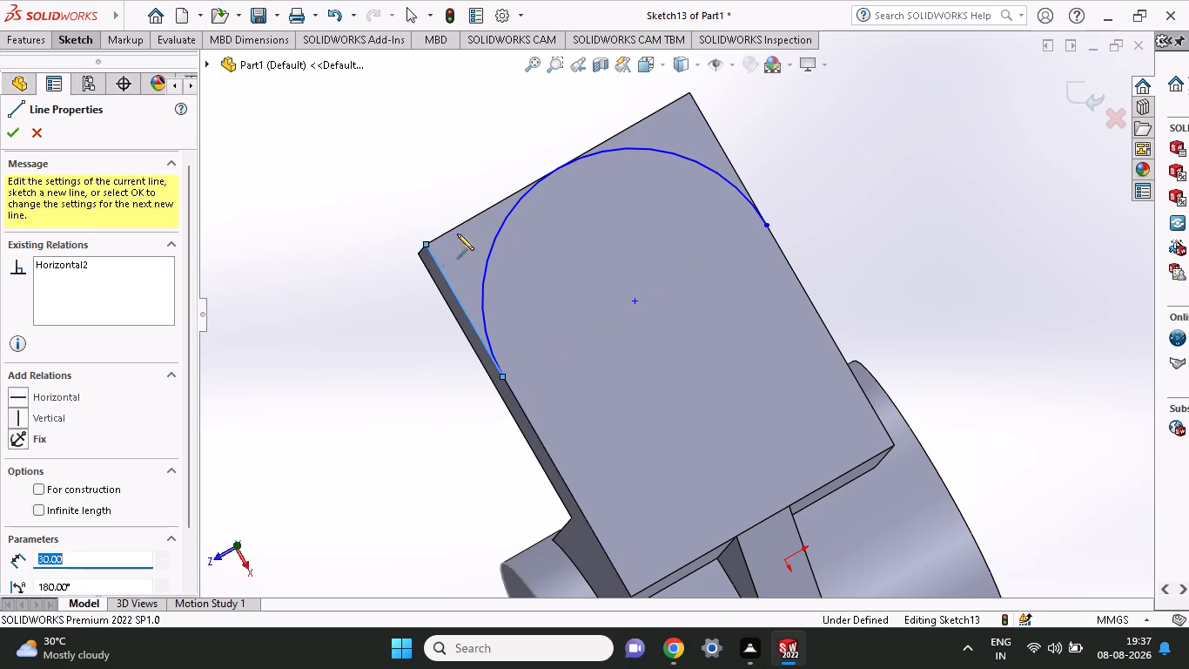
pyautogui.click(689, 95)
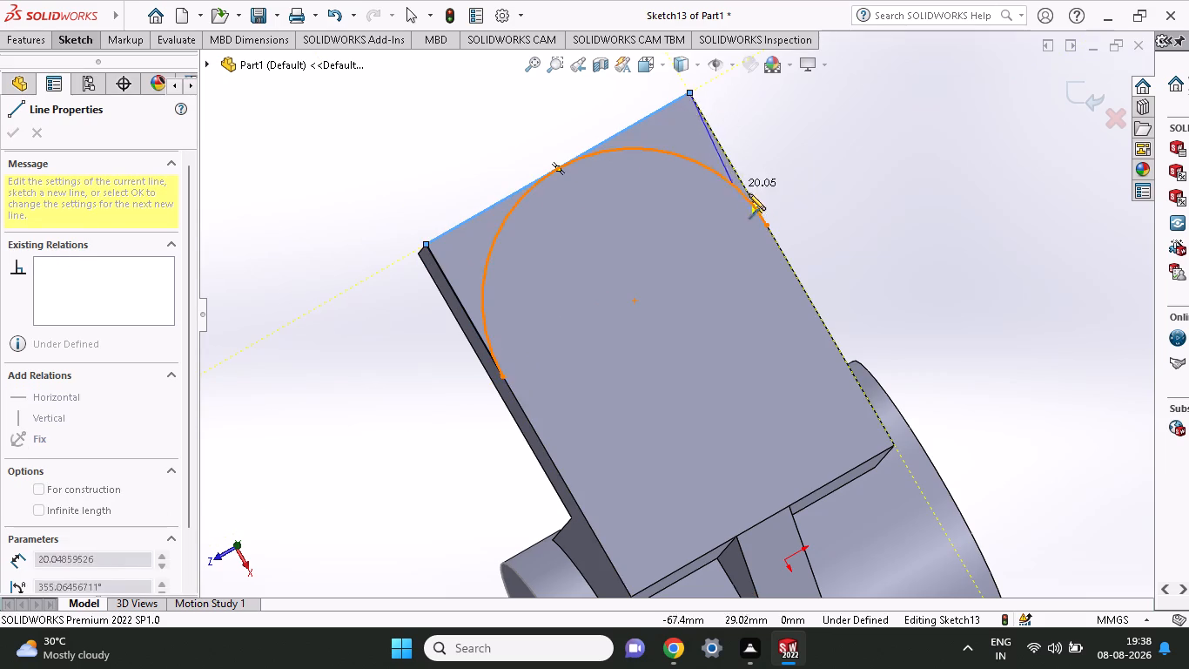
pyautogui.click(767, 225)
pyautogui.rightClick(833, 191)
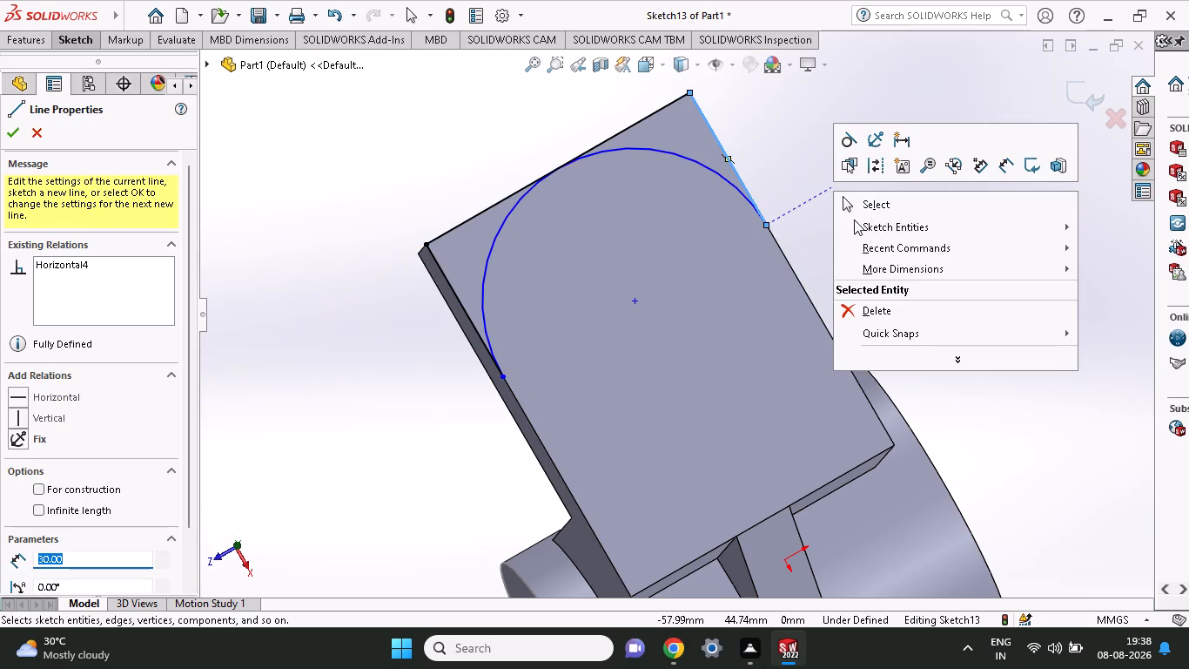
pyautogui.click(856, 209)
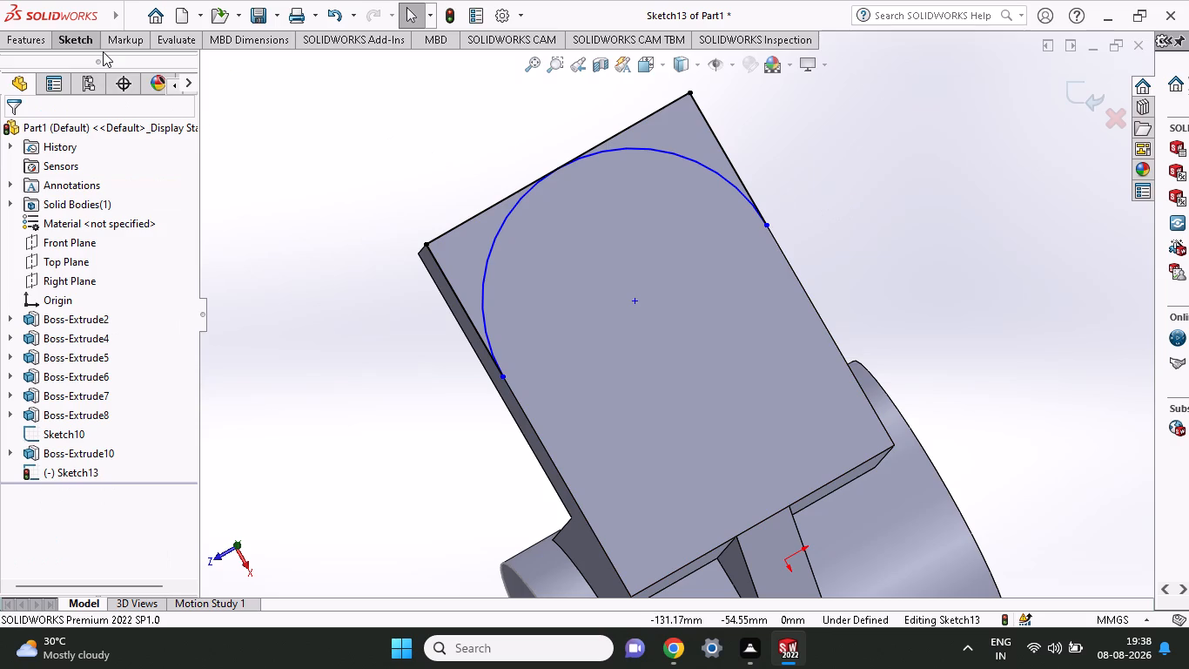
# Extrude-cut the two corner regions outside the semicircular arc Through All, rounding the arm's free end.
pyautogui.click(93, 37)
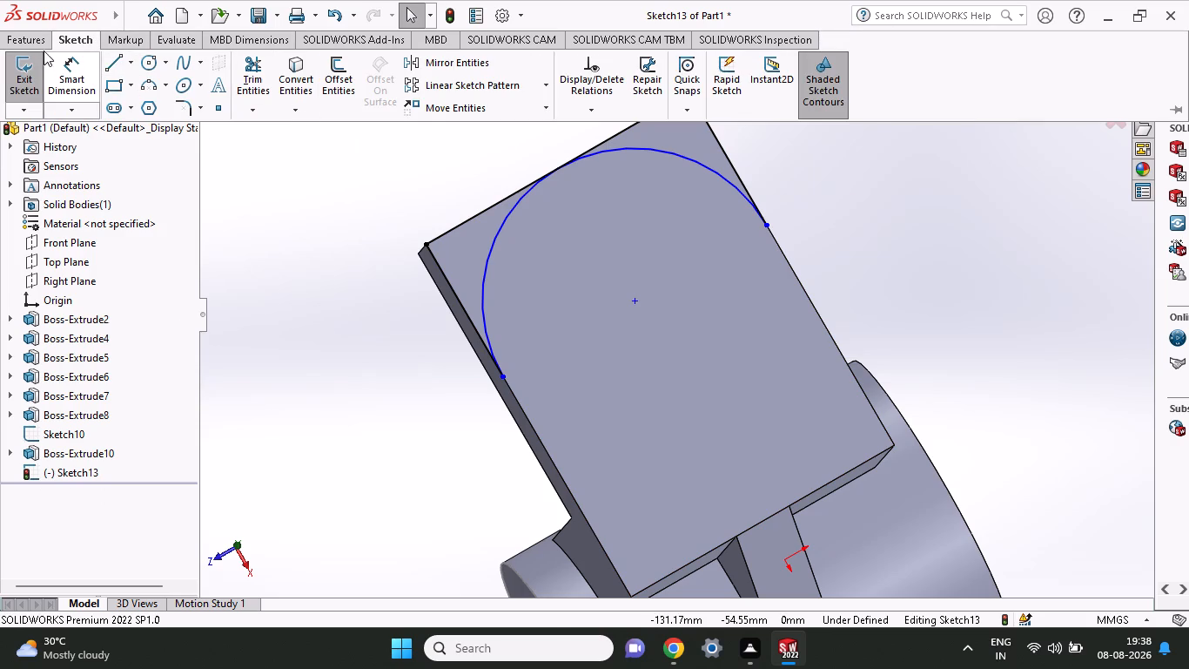
pyautogui.click(42, 38)
pyautogui.click(278, 84)
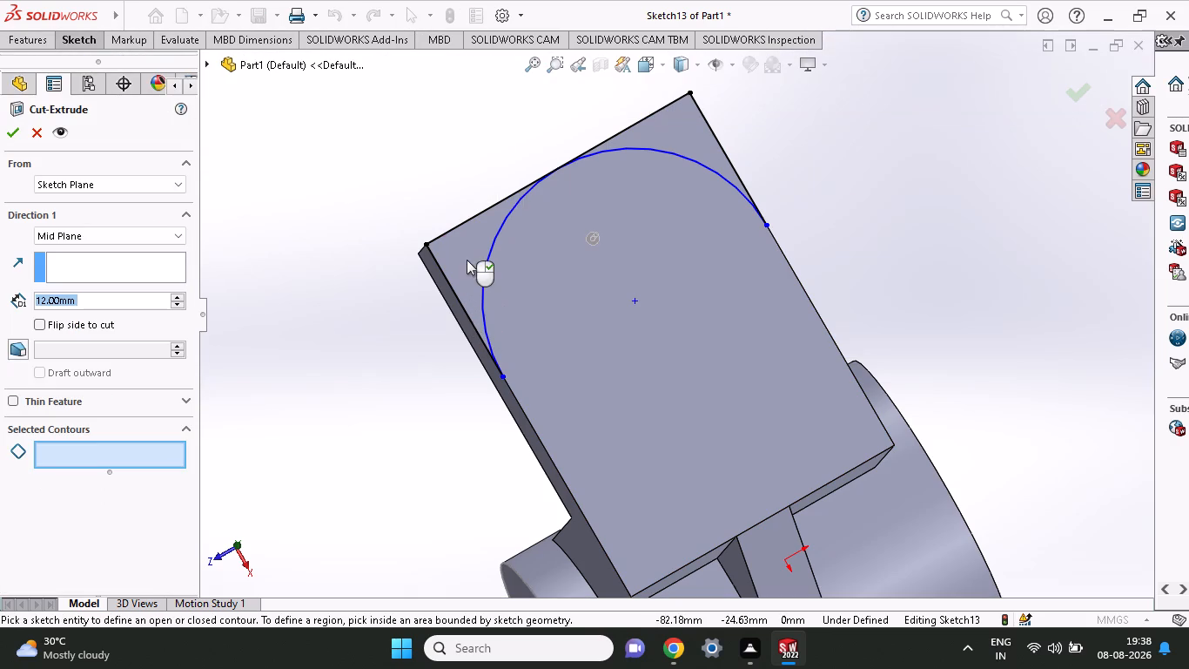
pyautogui.click(467, 260)
pyautogui.click(688, 129)
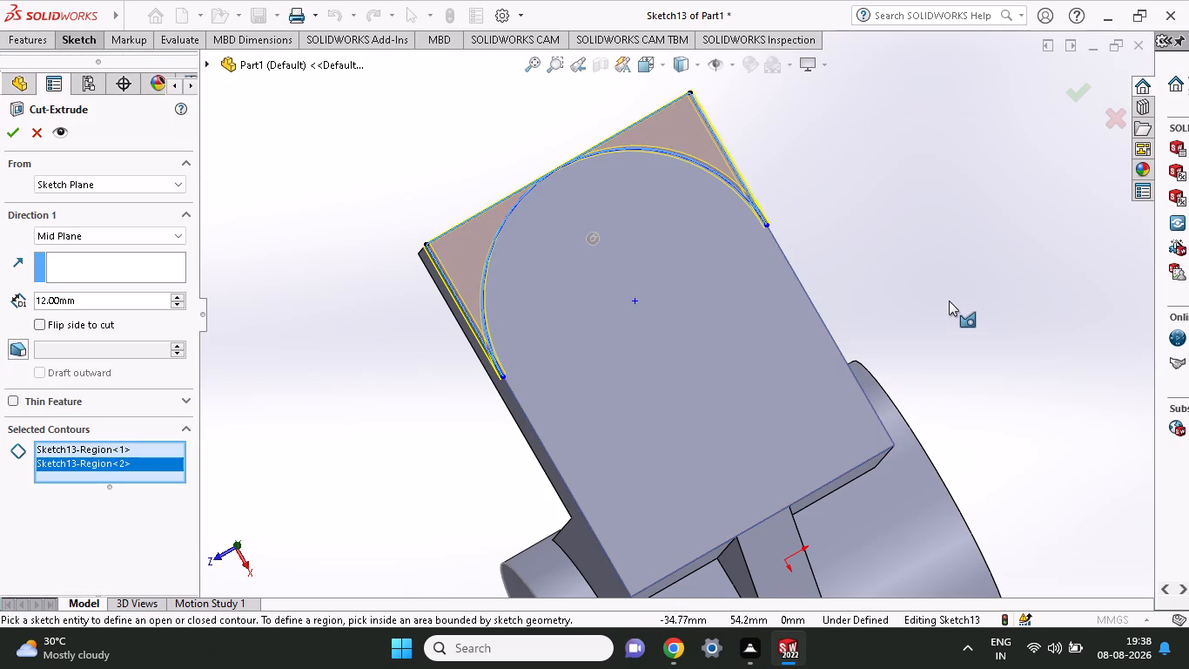
pyautogui.moveTo(949, 307); pyautogui.dragTo(951, 296, button='middle')
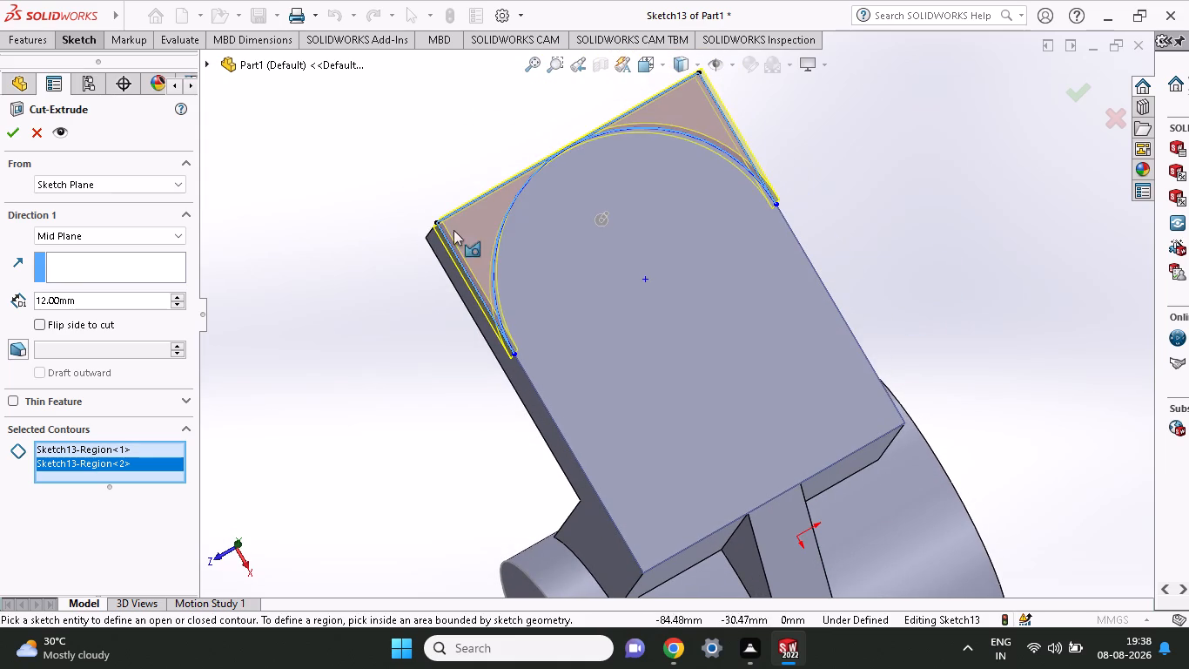
pyautogui.click(145, 239)
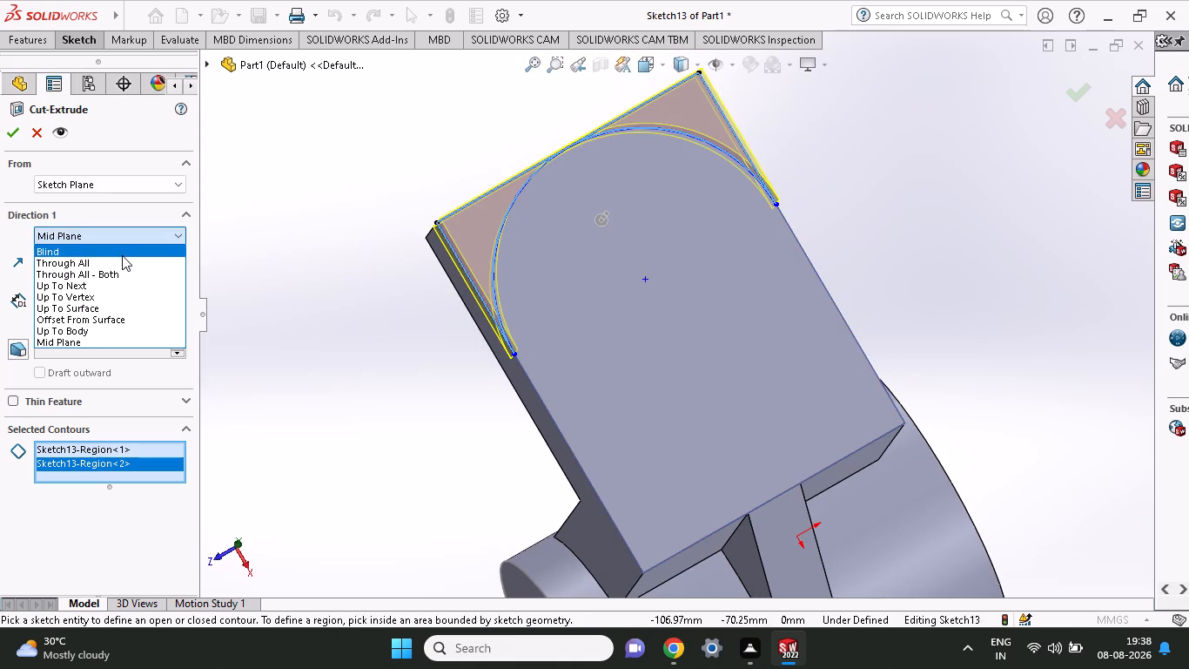
pyautogui.click(122, 258)
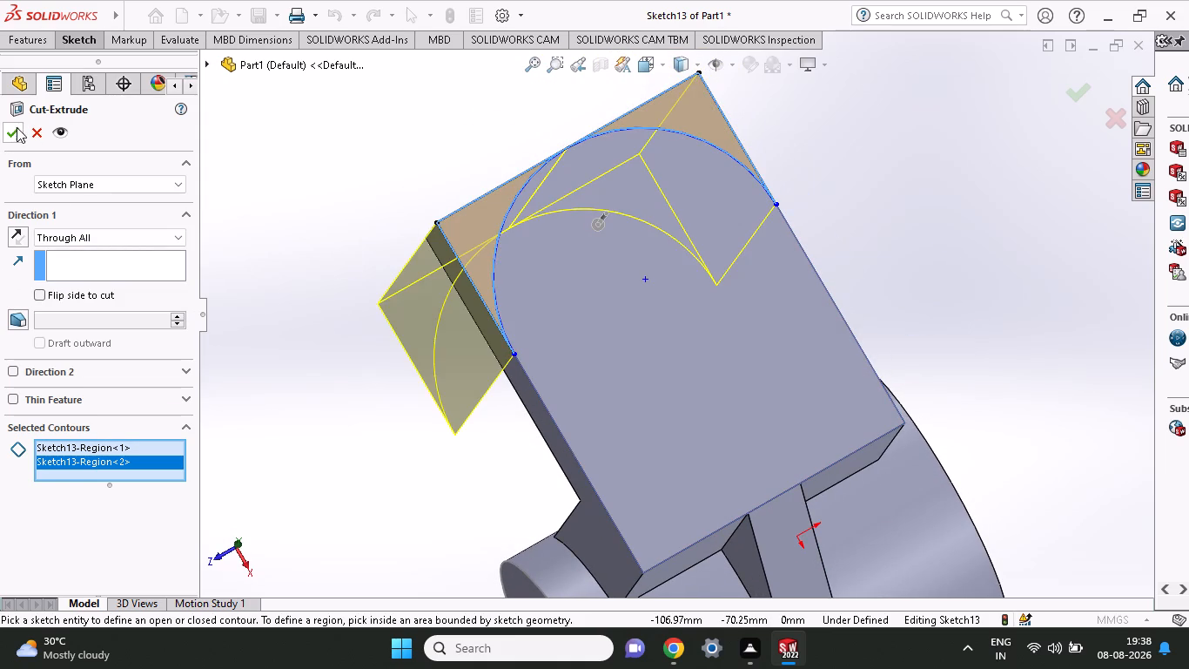
pyautogui.click(17, 127)
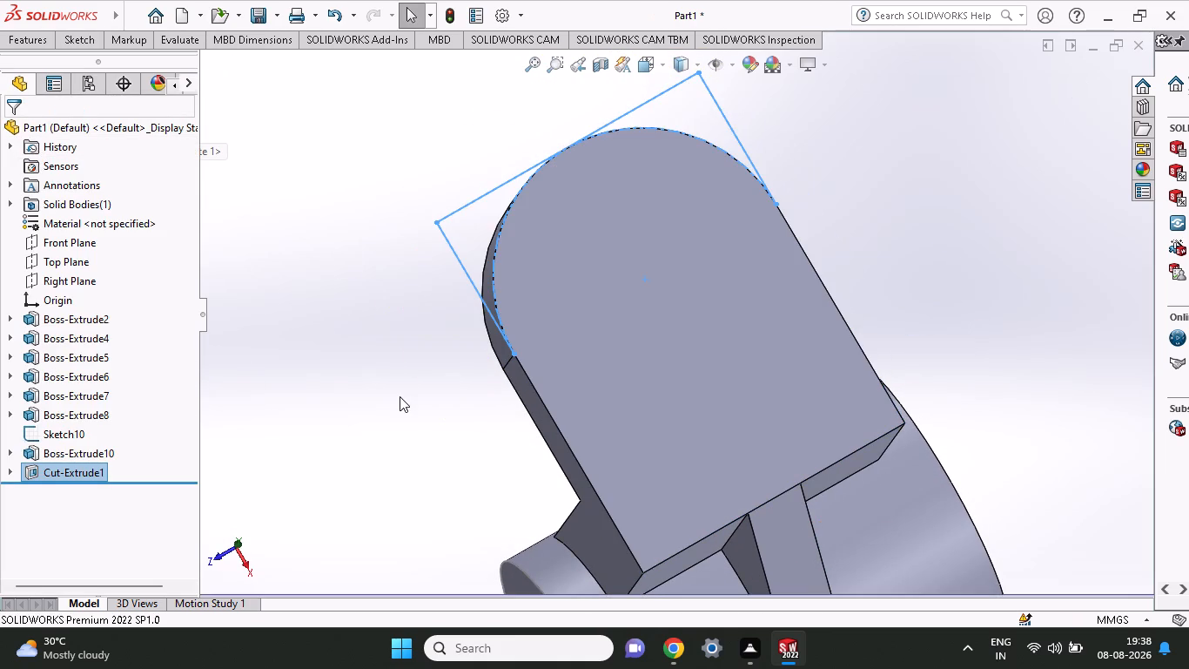
# Sketch a 30 mm radius circle on the arm's flat top face, concentric with the rounded free end.
pyautogui.moveTo(400, 396); pyautogui.dragTo(391, 226, button='middle')
pyautogui.scroll(1, 473, 362)
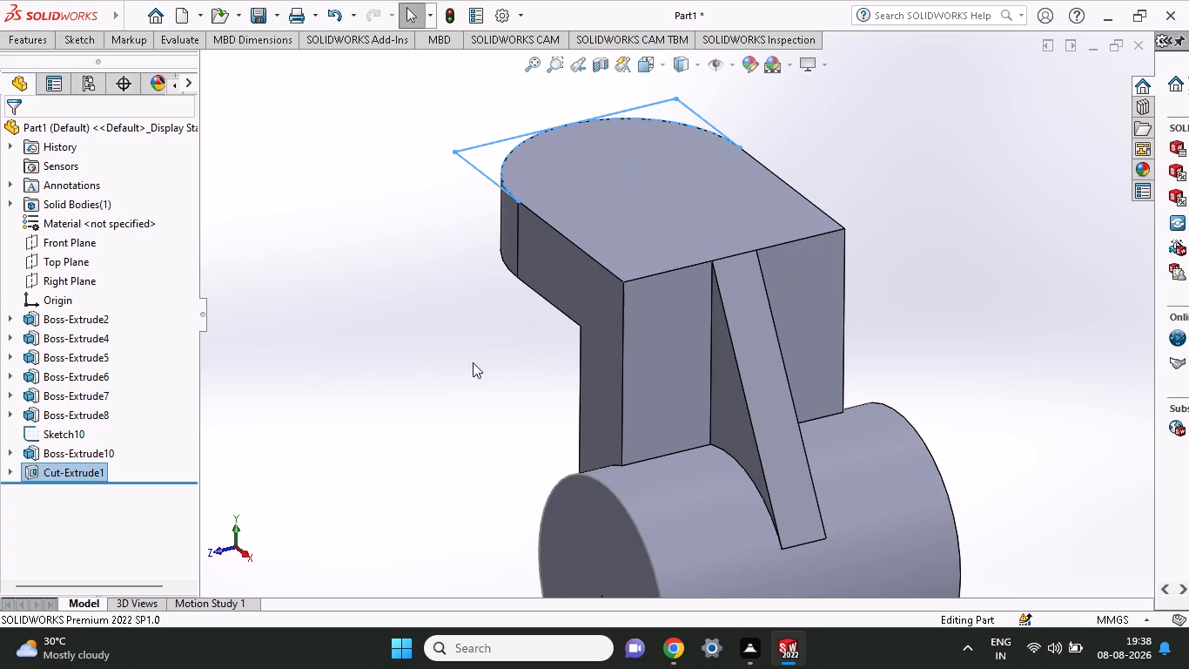
pyautogui.moveTo(470, 442); pyautogui.dragTo(481, 398, button='middle')
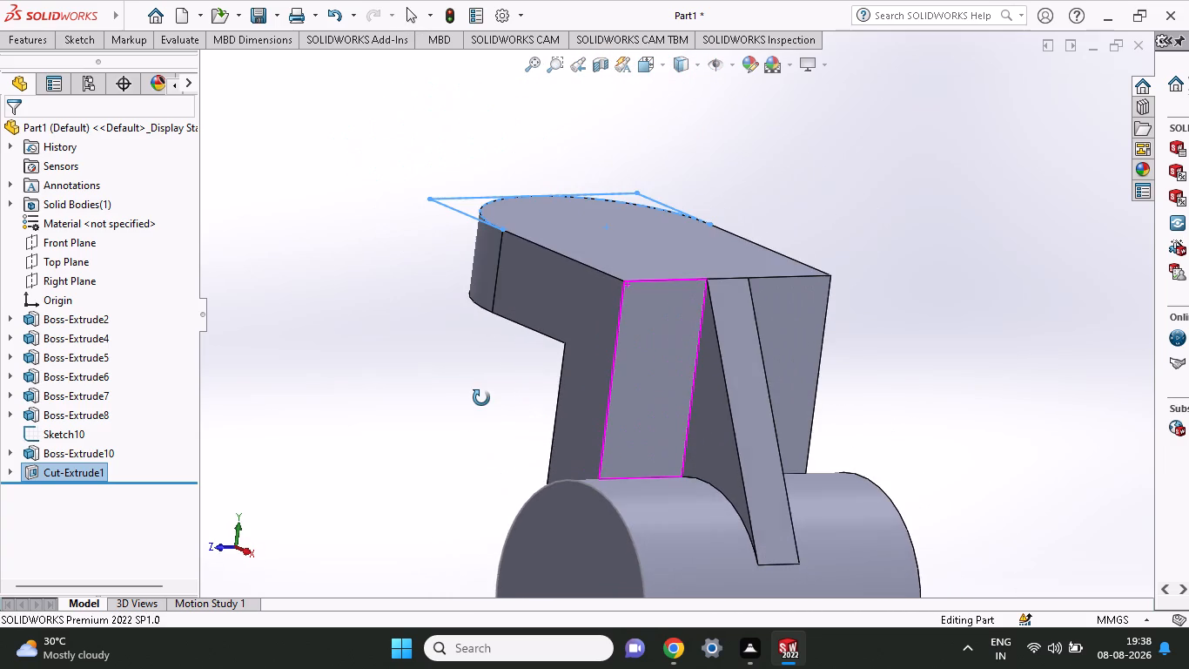
pyautogui.moveTo(481, 398); pyautogui.dragTo(487, 399, button='middle')
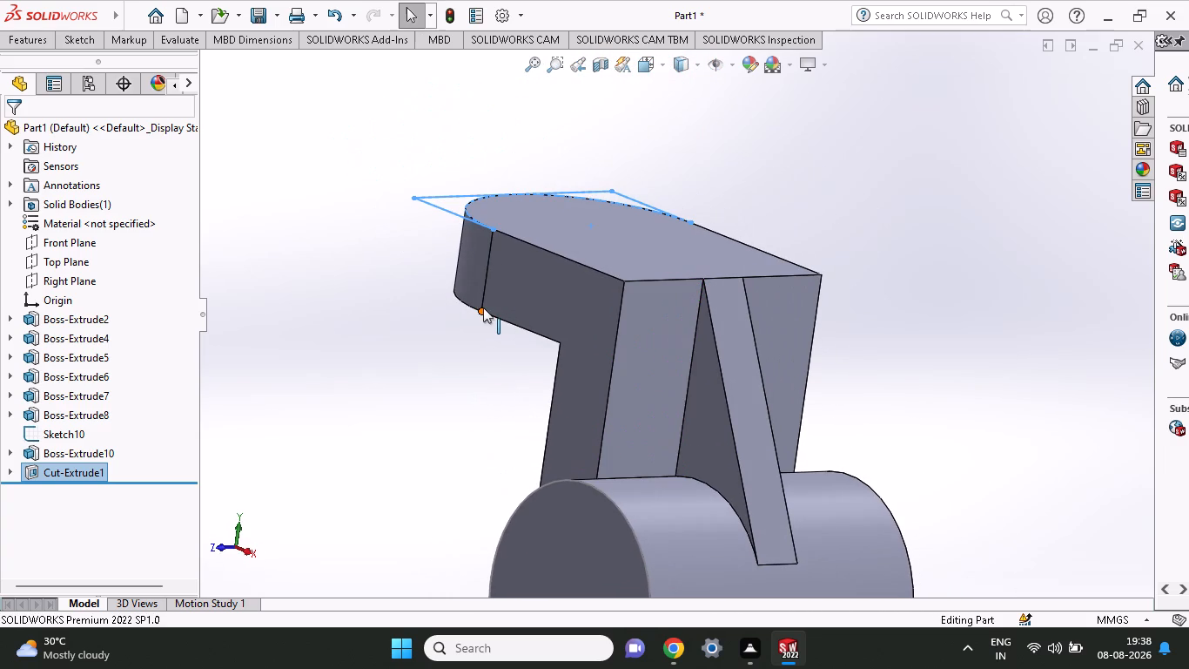
pyautogui.scroll(1, 751, 182)
pyautogui.moveTo(751, 206); pyautogui.dragTo(774, 307, button='middle')
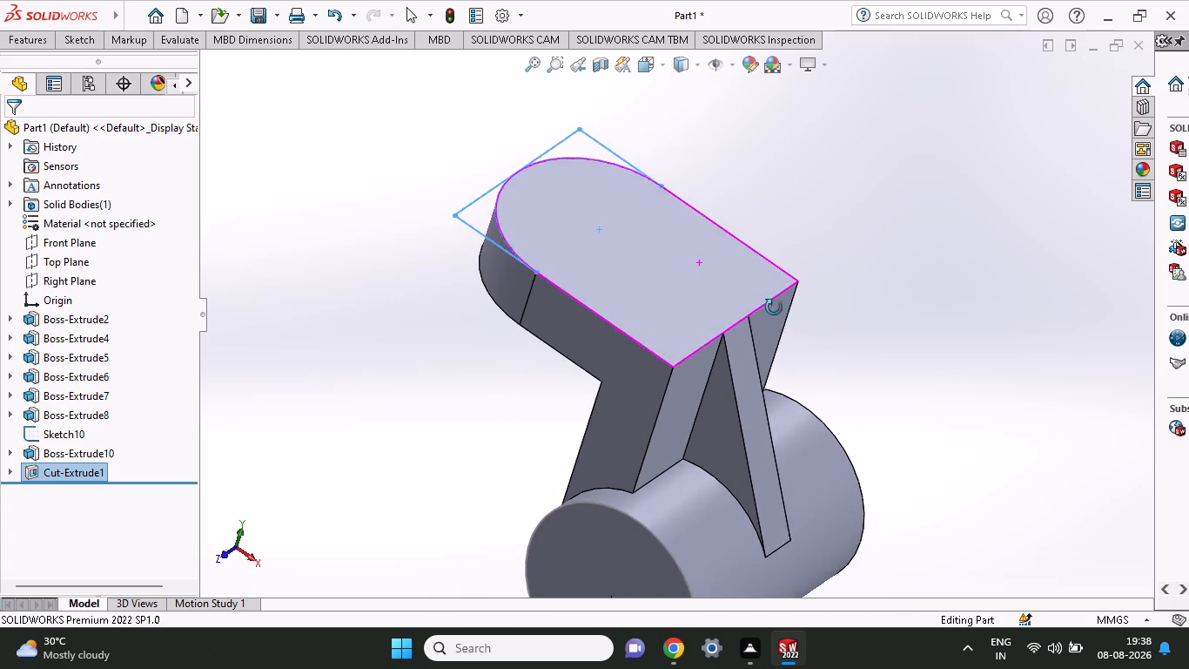
pyautogui.moveTo(774, 307); pyautogui.dragTo(773, 318, button='middle')
pyautogui.click(621, 231)
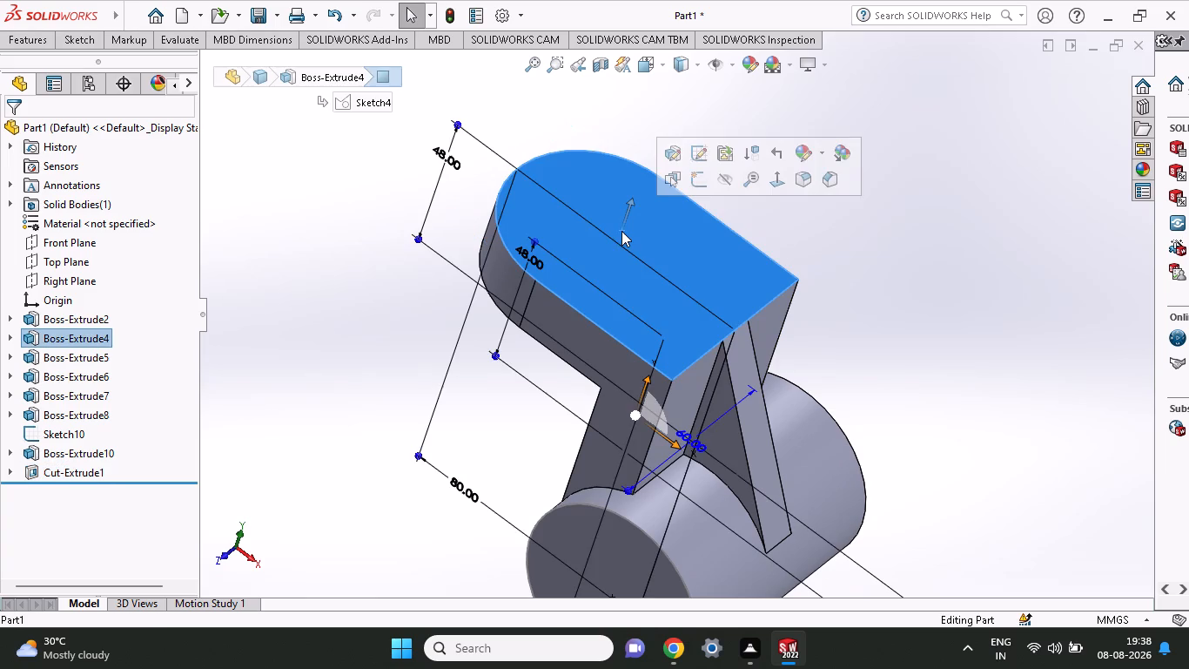
pyautogui.click(701, 172)
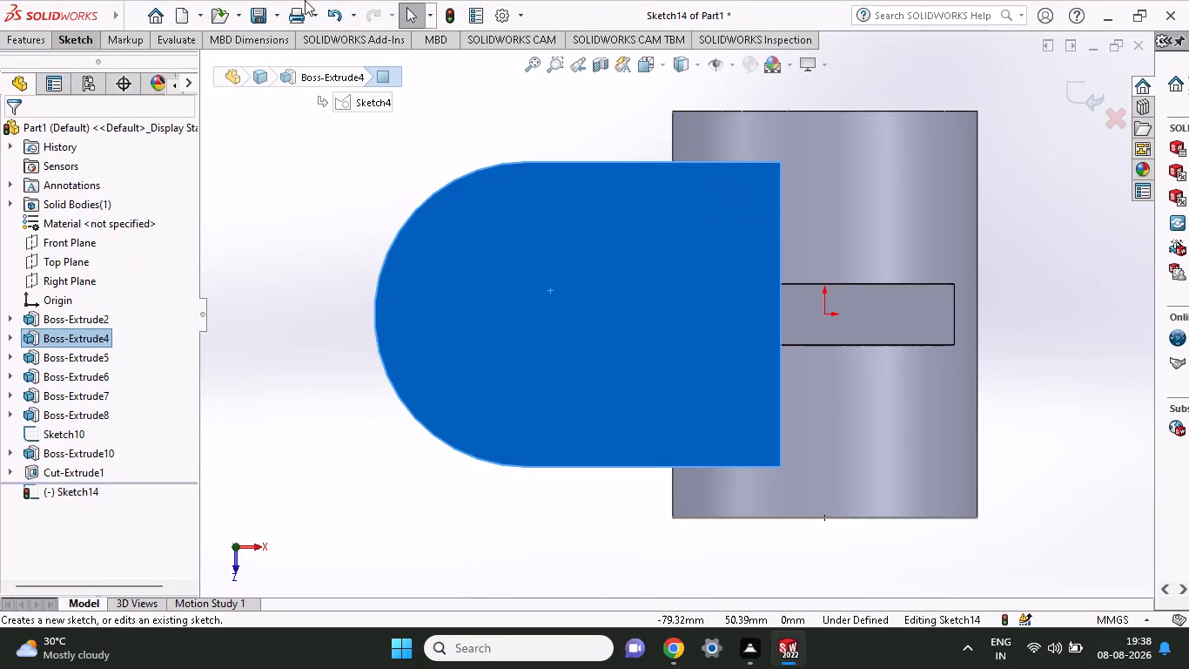
pyautogui.click(84, 40)
pyautogui.click(146, 67)
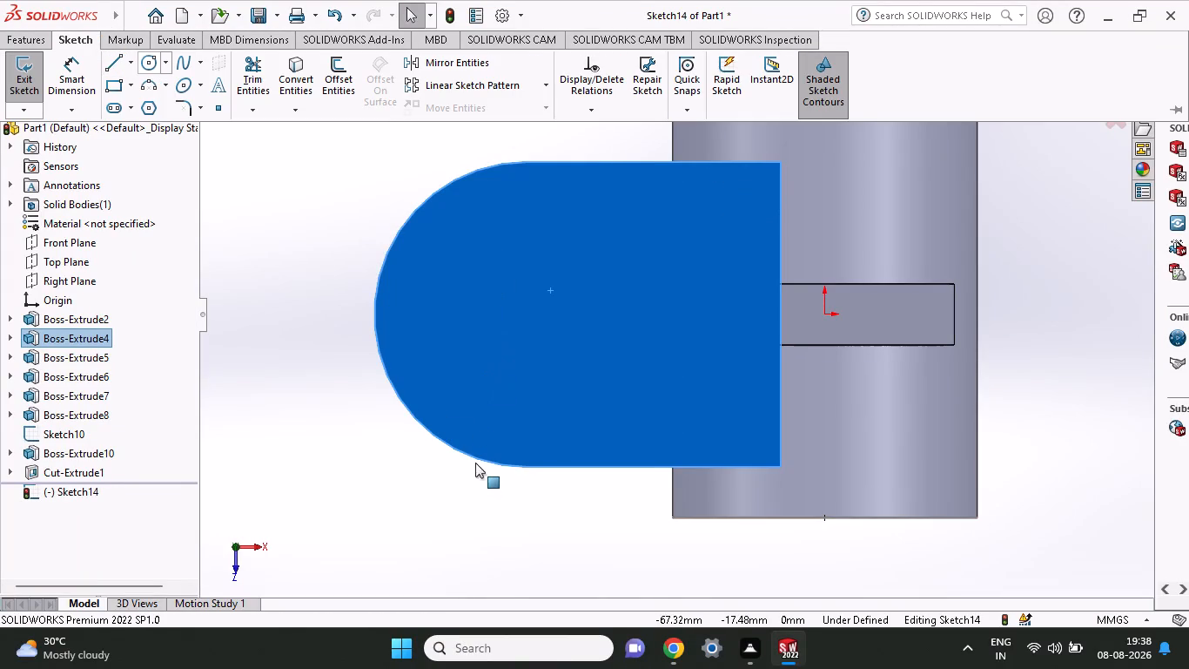
pyautogui.click(153, 62)
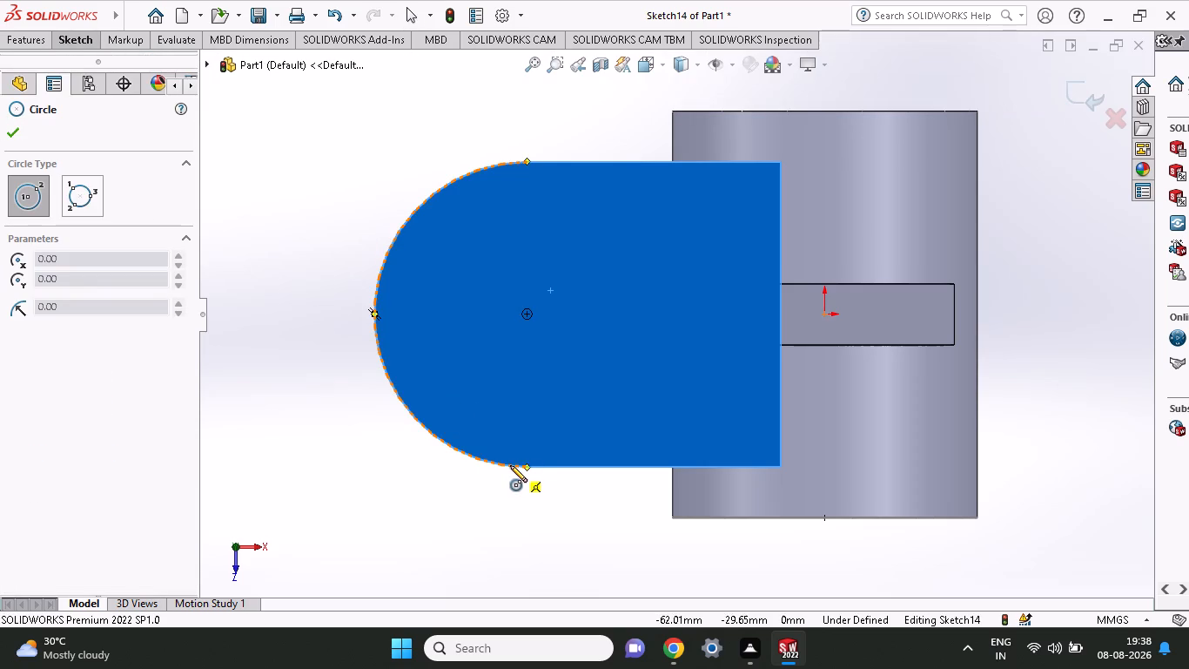
pyautogui.click(529, 315)
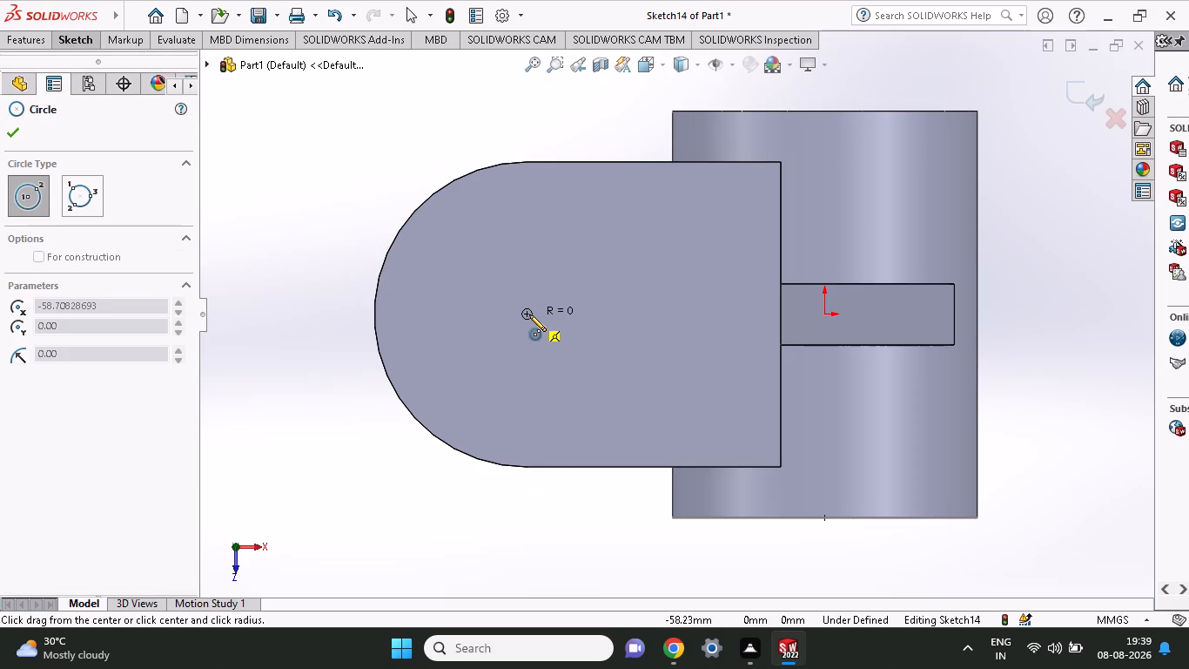
pyautogui.click(517, 464)
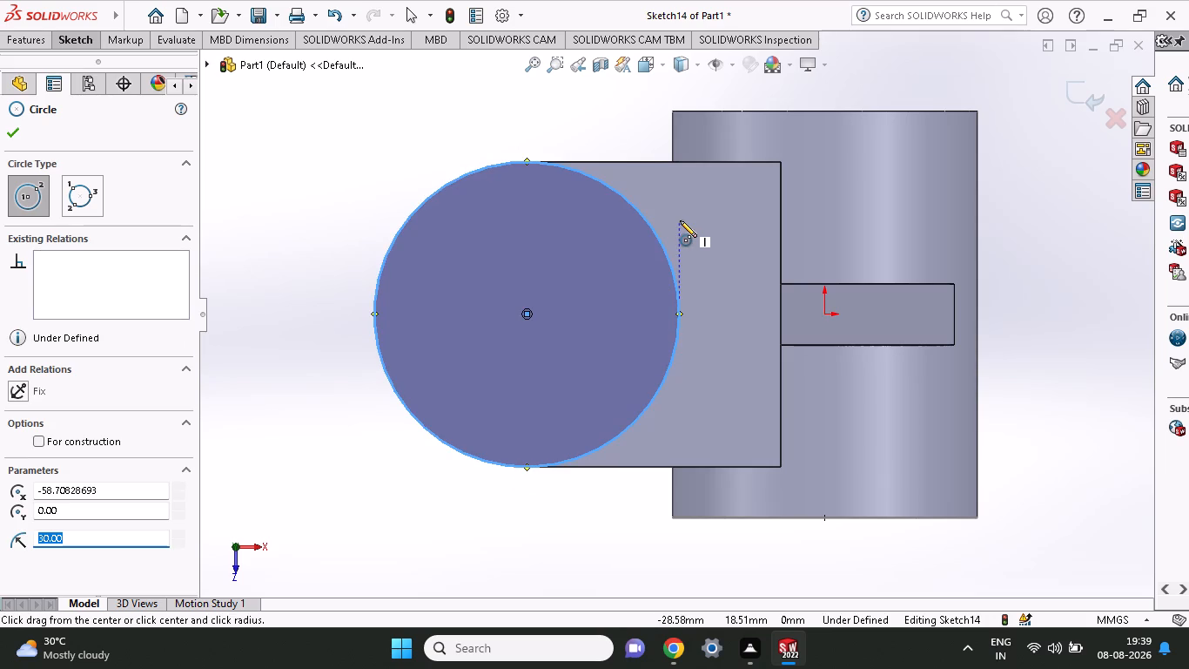
# Set up a boss extrusion of the circle, Blind 40 mm upward from the arm, with a 1° draft and merged result.
pyautogui.click(24, 32)
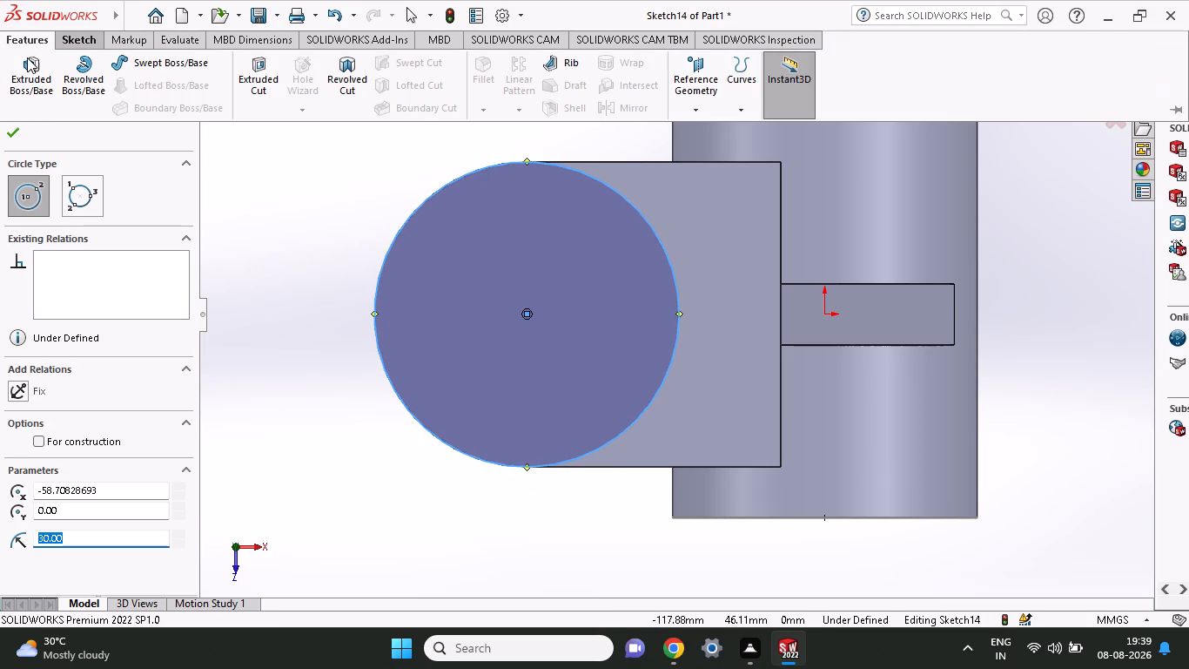
pyautogui.click(27, 64)
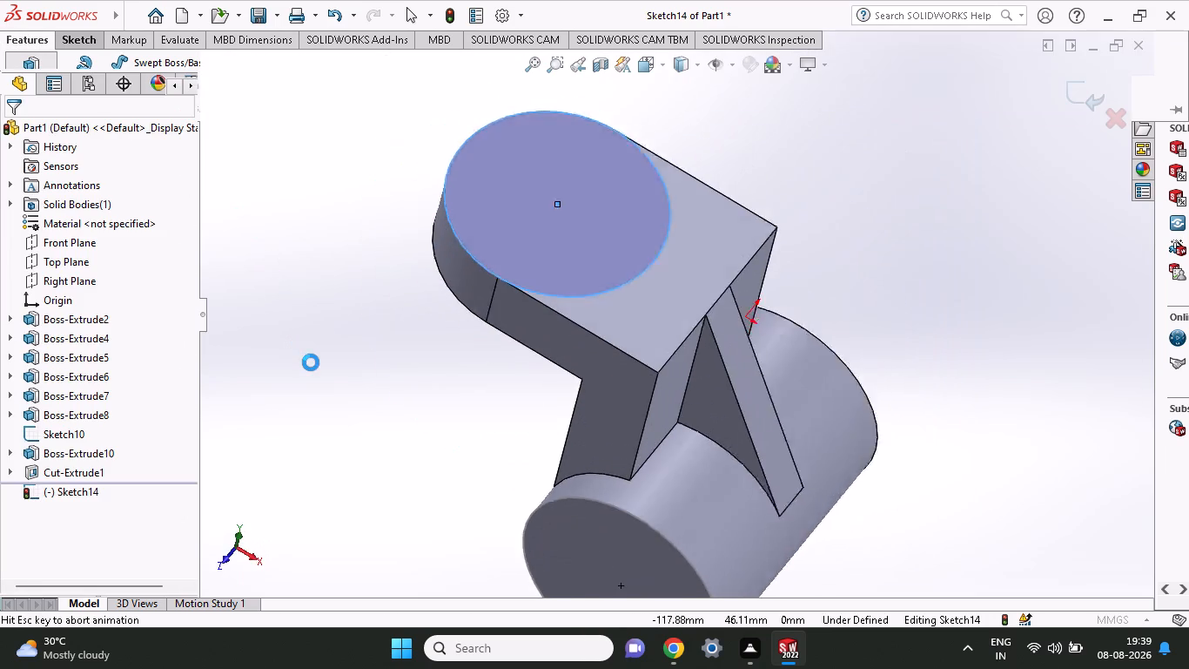
pyautogui.moveTo(899, 317); pyautogui.dragTo(857, 301, button='middle')
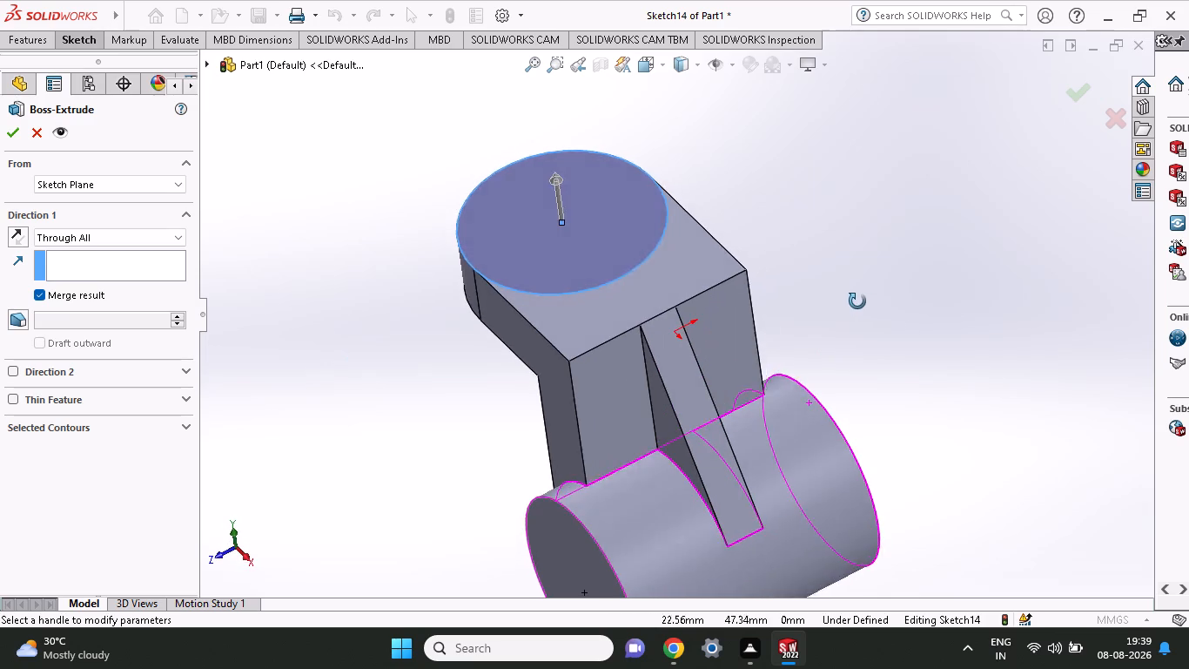
pyautogui.moveTo(857, 301); pyautogui.dragTo(852, 275, button='middle')
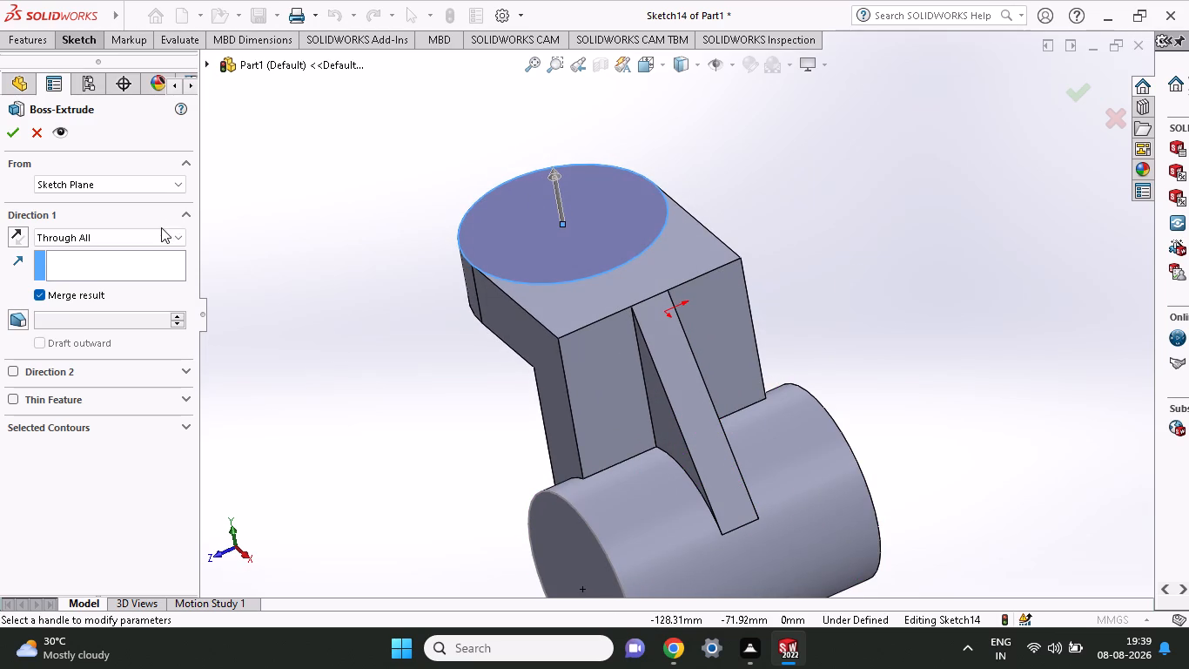
pyautogui.click(155, 233)
pyautogui.click(110, 254)
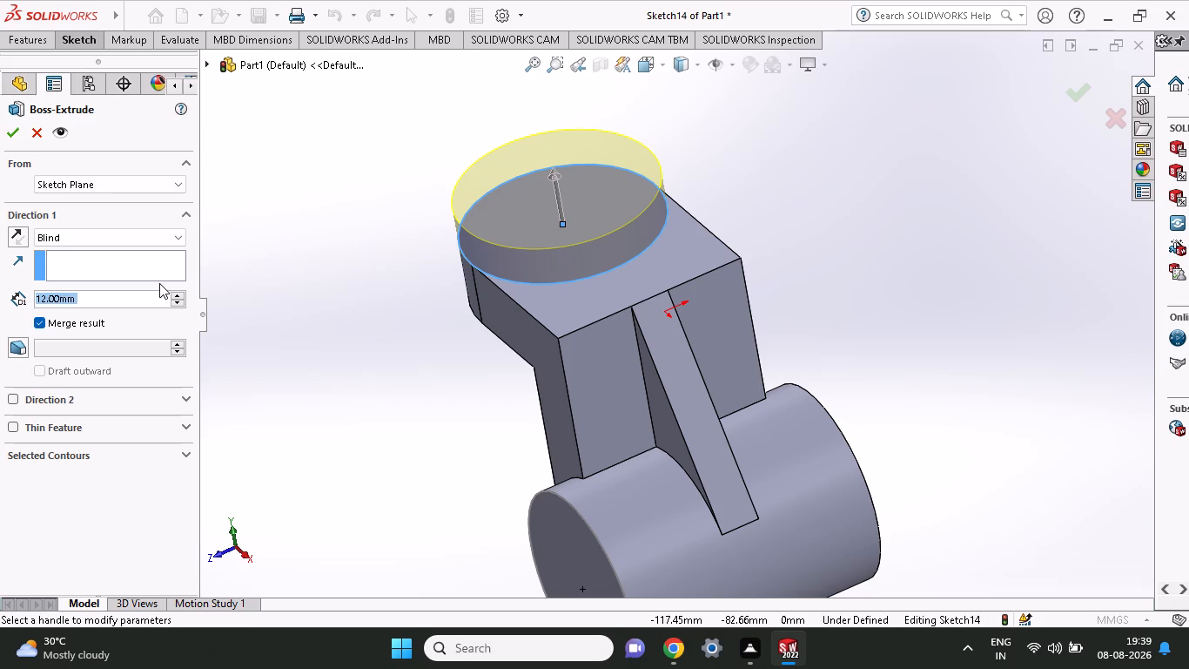
pyautogui.write('40')
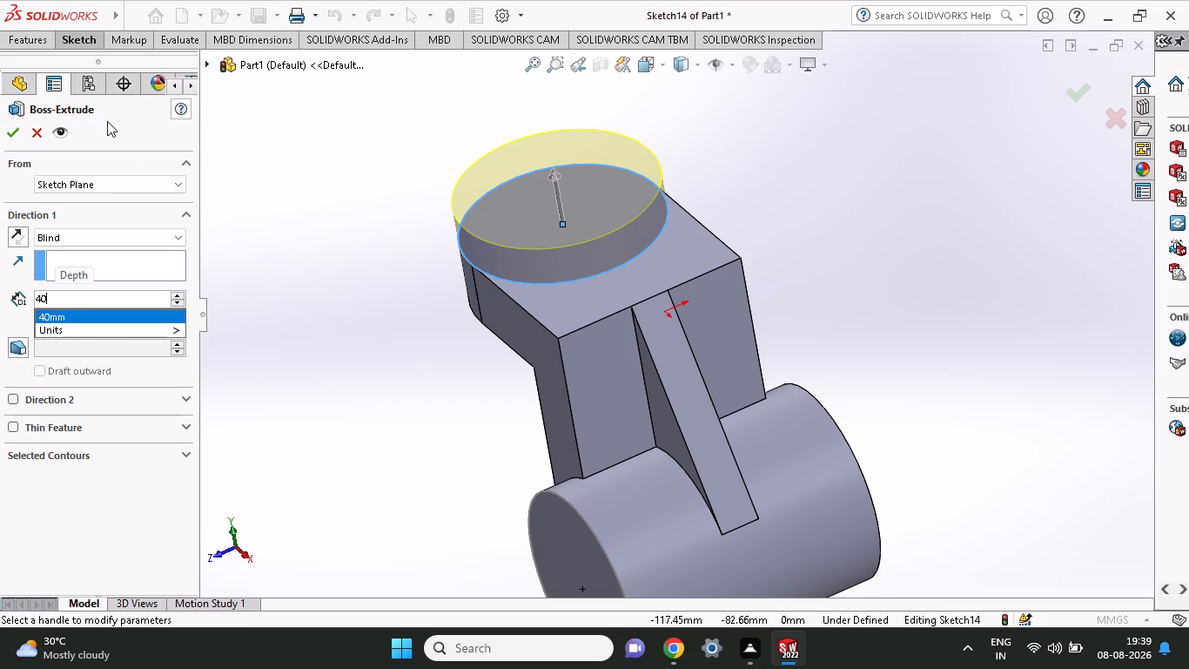
pyautogui.click(63, 132)
pyautogui.scroll(2, 299, 287)
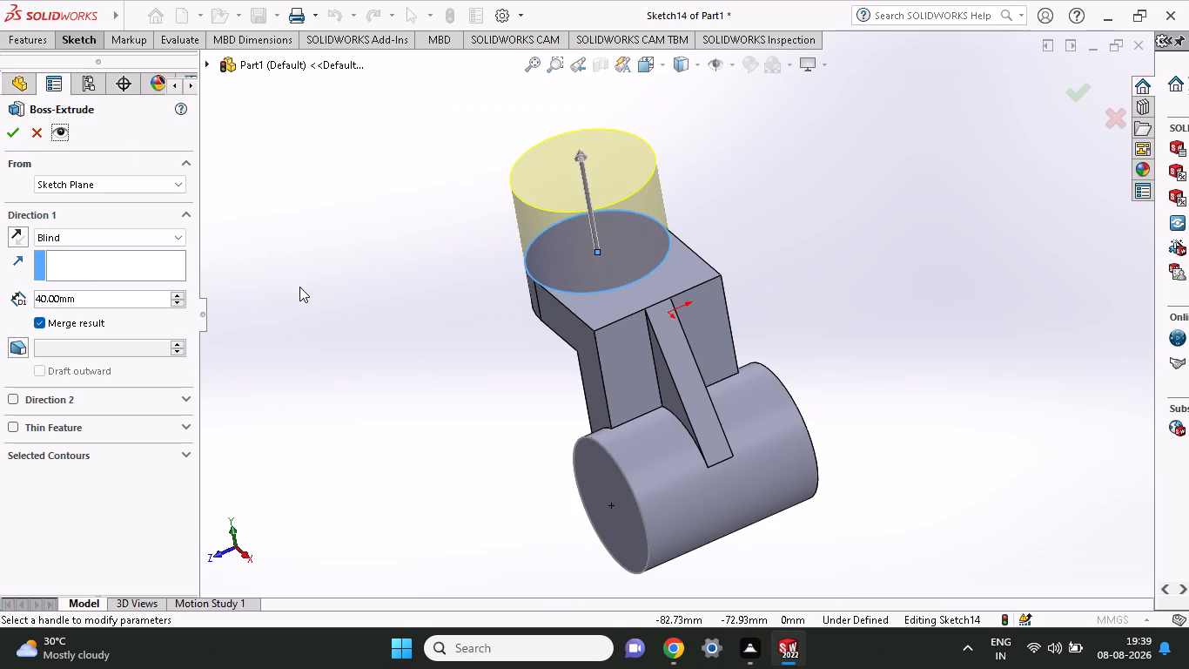
pyautogui.click(15, 346)
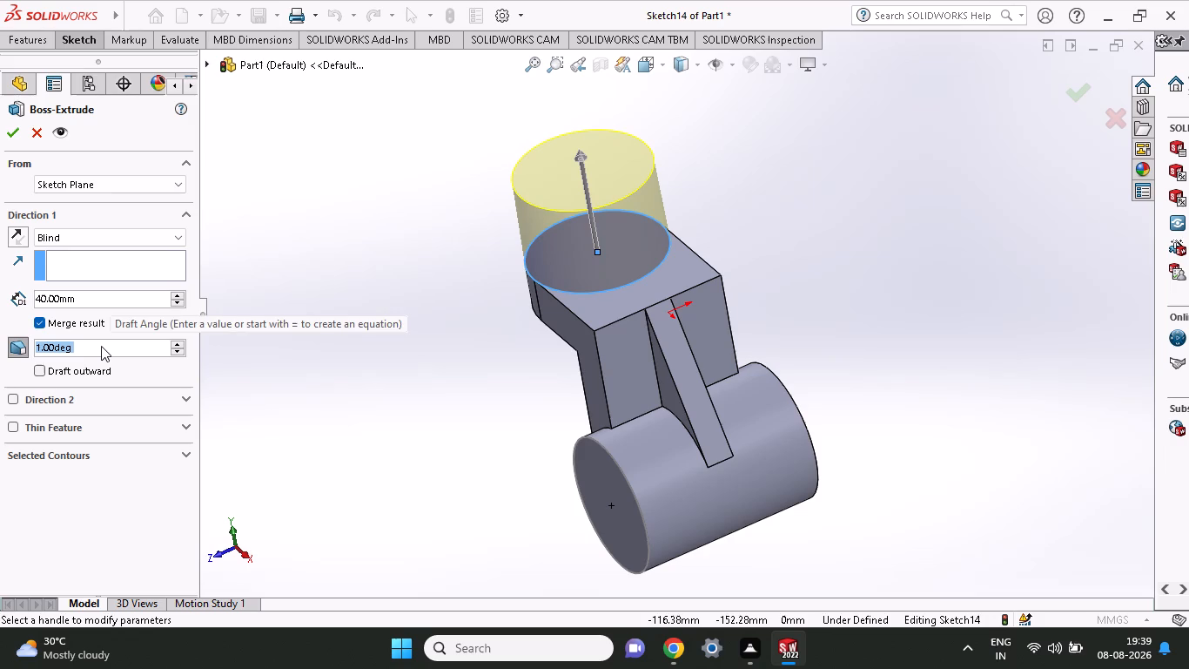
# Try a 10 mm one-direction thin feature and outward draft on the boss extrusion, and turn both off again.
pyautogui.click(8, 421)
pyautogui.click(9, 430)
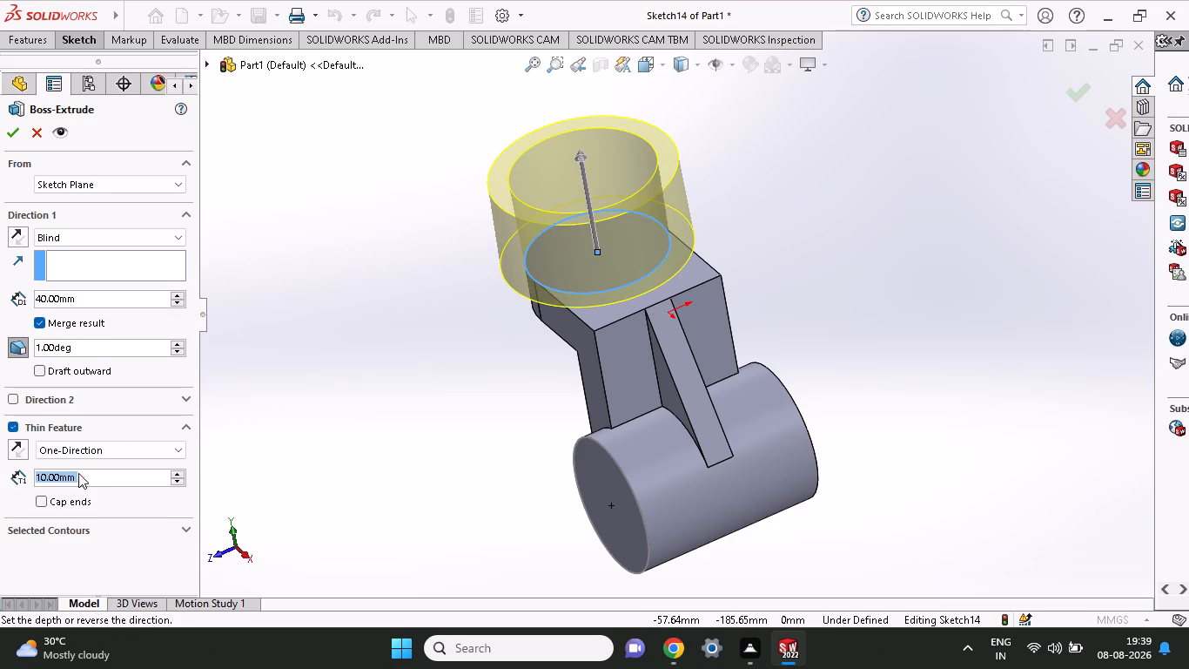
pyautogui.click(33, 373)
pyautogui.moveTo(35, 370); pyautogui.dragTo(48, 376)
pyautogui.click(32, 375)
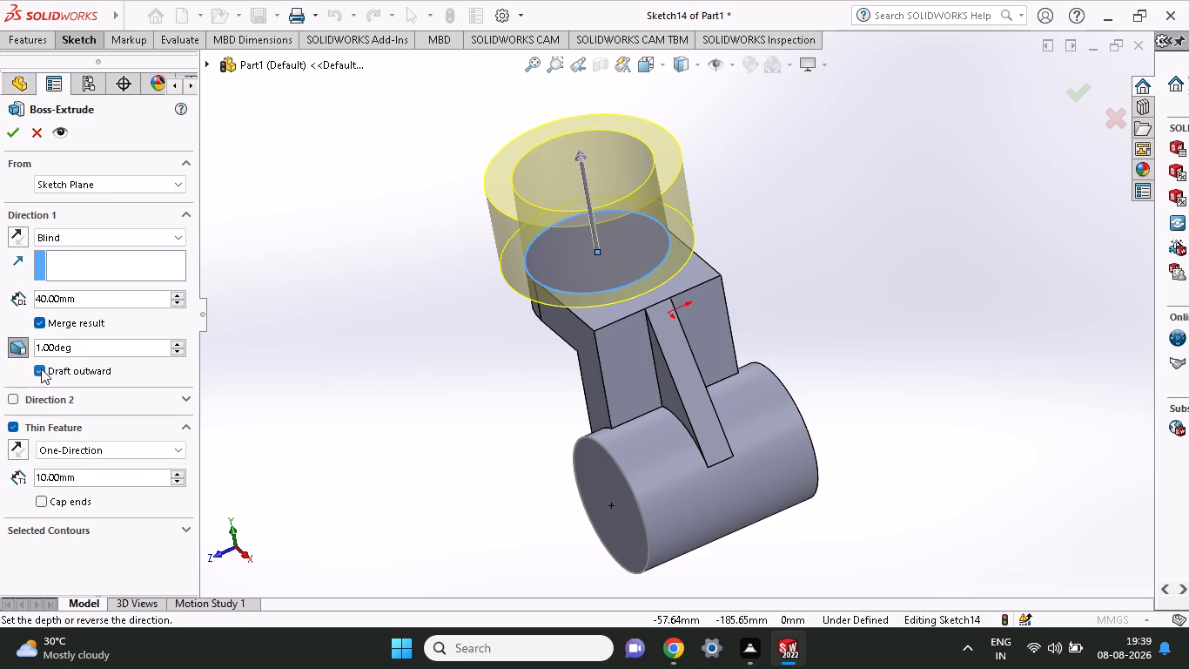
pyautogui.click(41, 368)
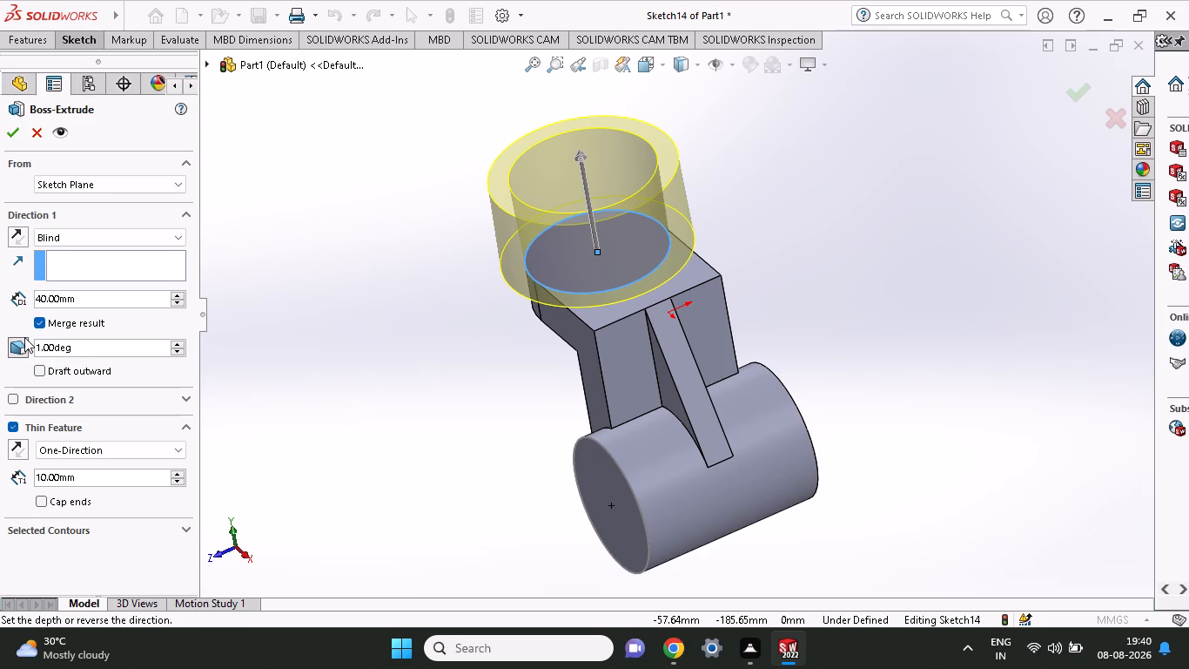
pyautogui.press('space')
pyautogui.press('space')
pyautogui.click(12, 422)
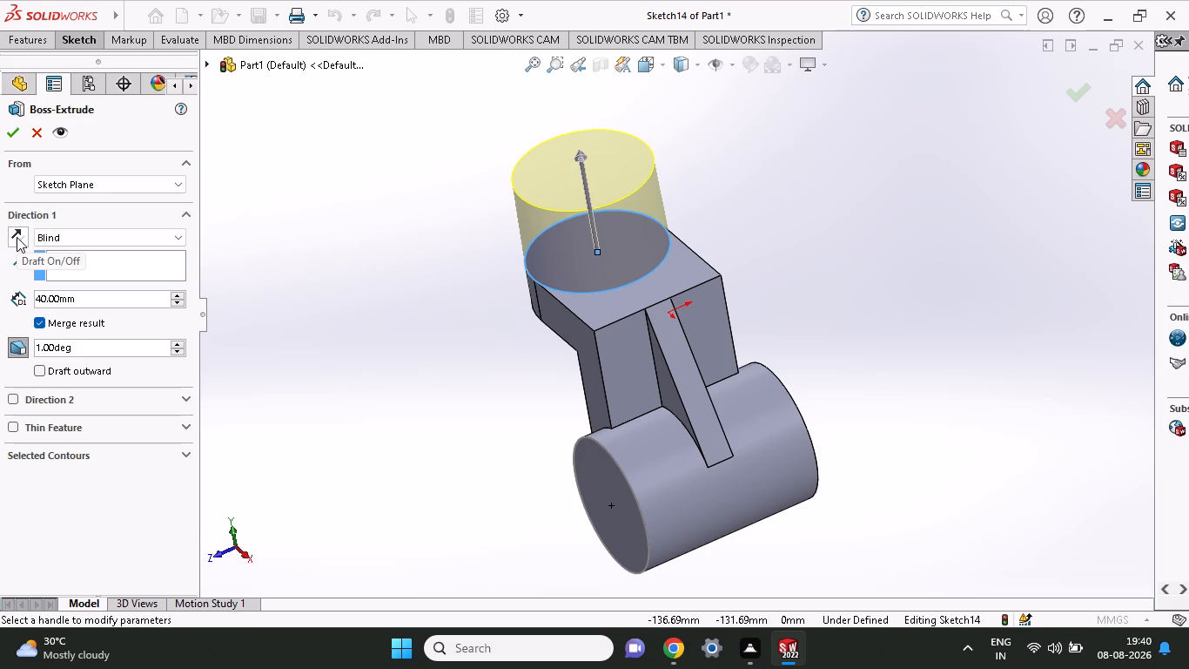
# Finish the 40 mm boss extrusion with its 1° inward draft.
pyautogui.click(10, 141)
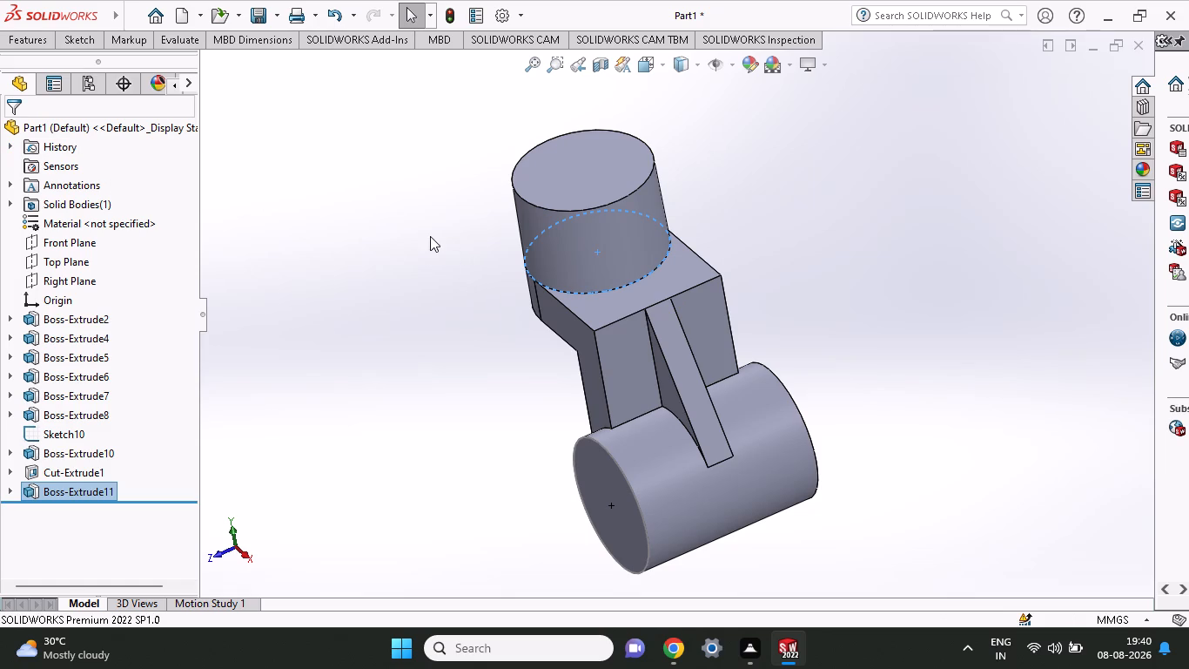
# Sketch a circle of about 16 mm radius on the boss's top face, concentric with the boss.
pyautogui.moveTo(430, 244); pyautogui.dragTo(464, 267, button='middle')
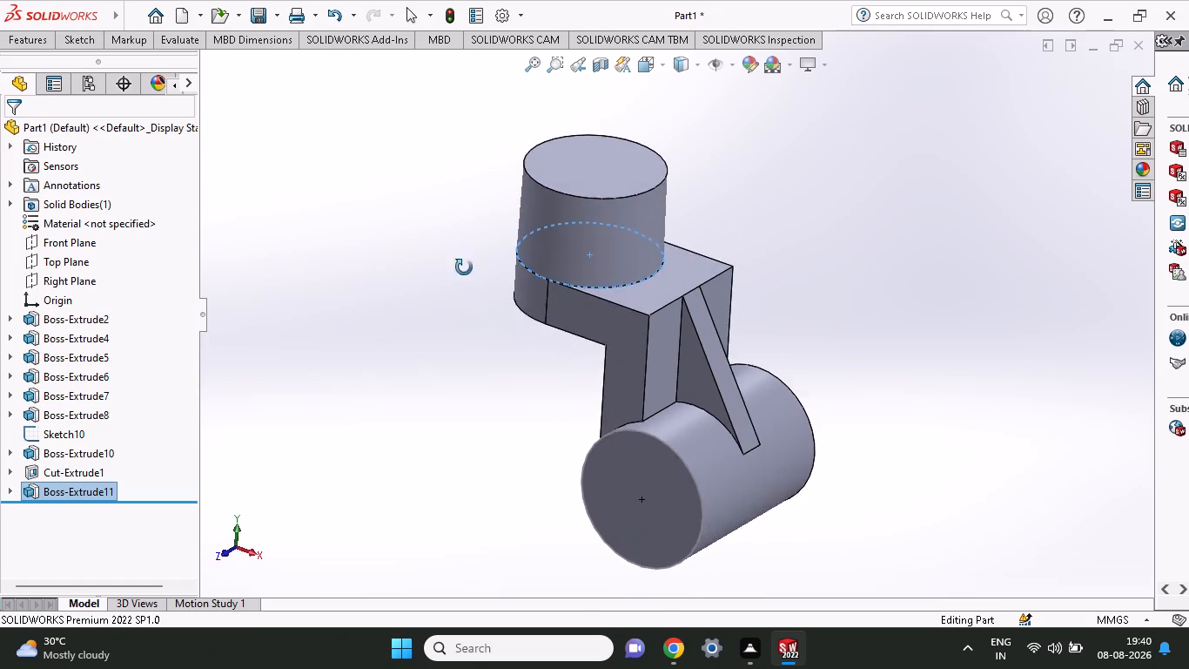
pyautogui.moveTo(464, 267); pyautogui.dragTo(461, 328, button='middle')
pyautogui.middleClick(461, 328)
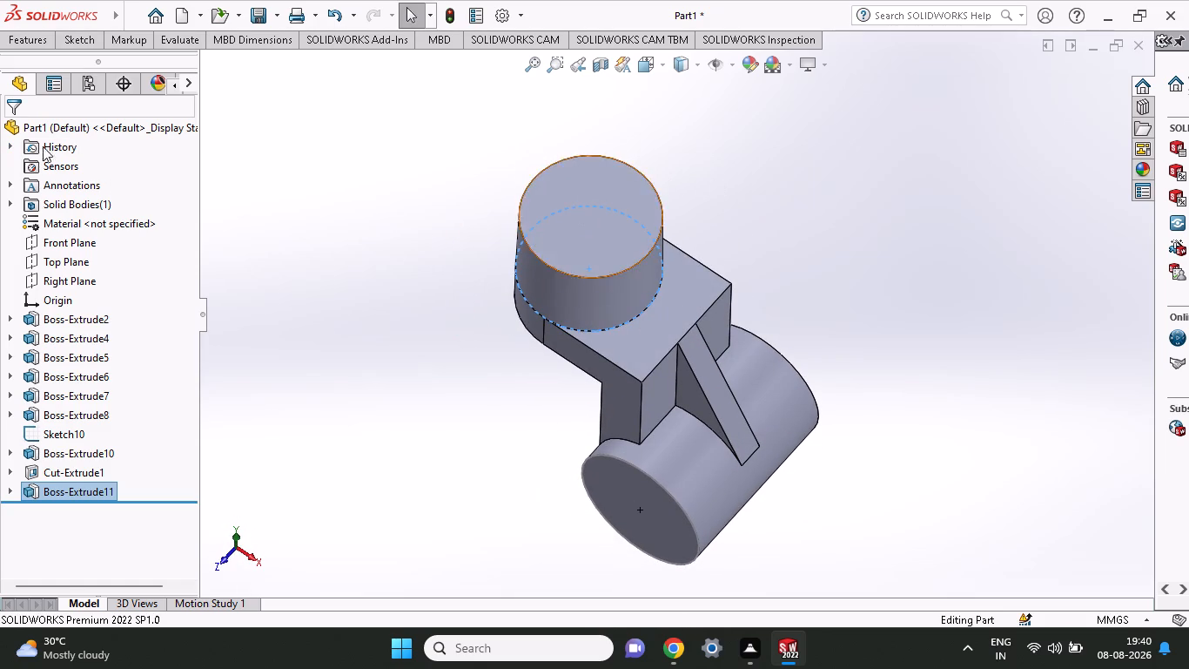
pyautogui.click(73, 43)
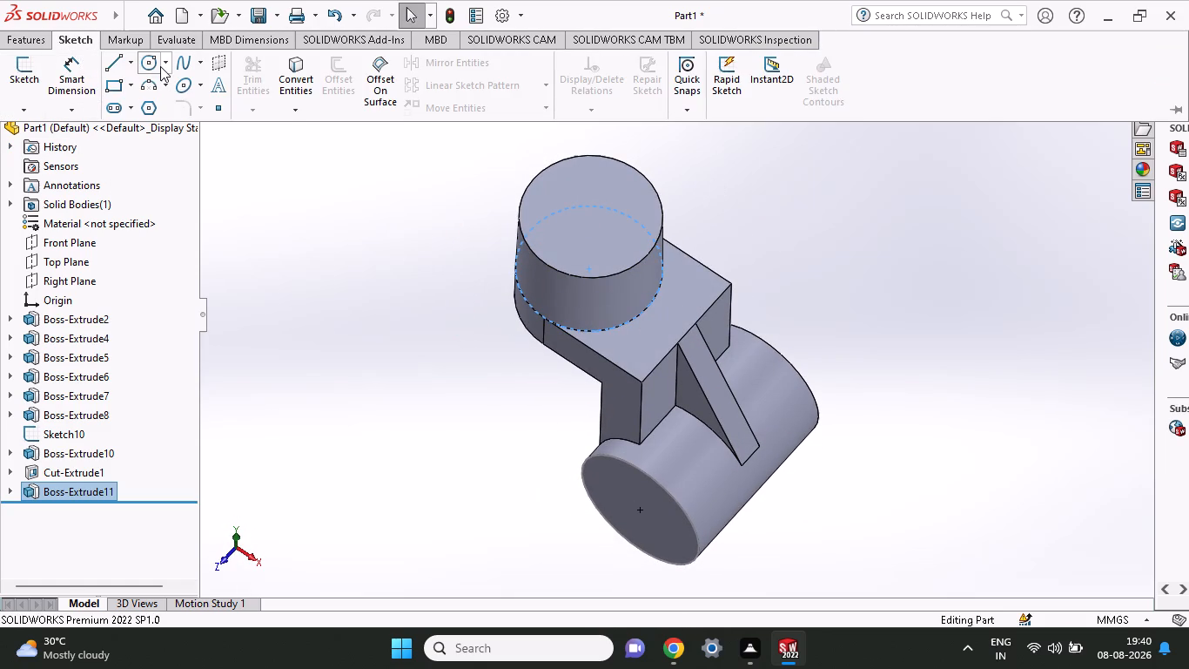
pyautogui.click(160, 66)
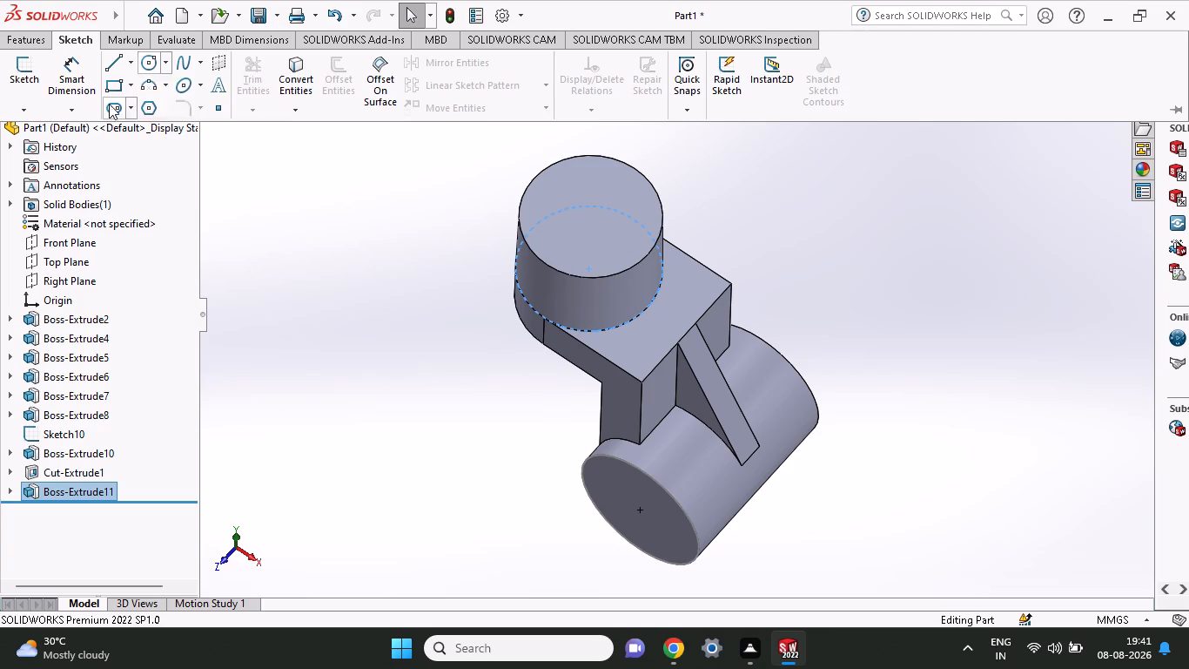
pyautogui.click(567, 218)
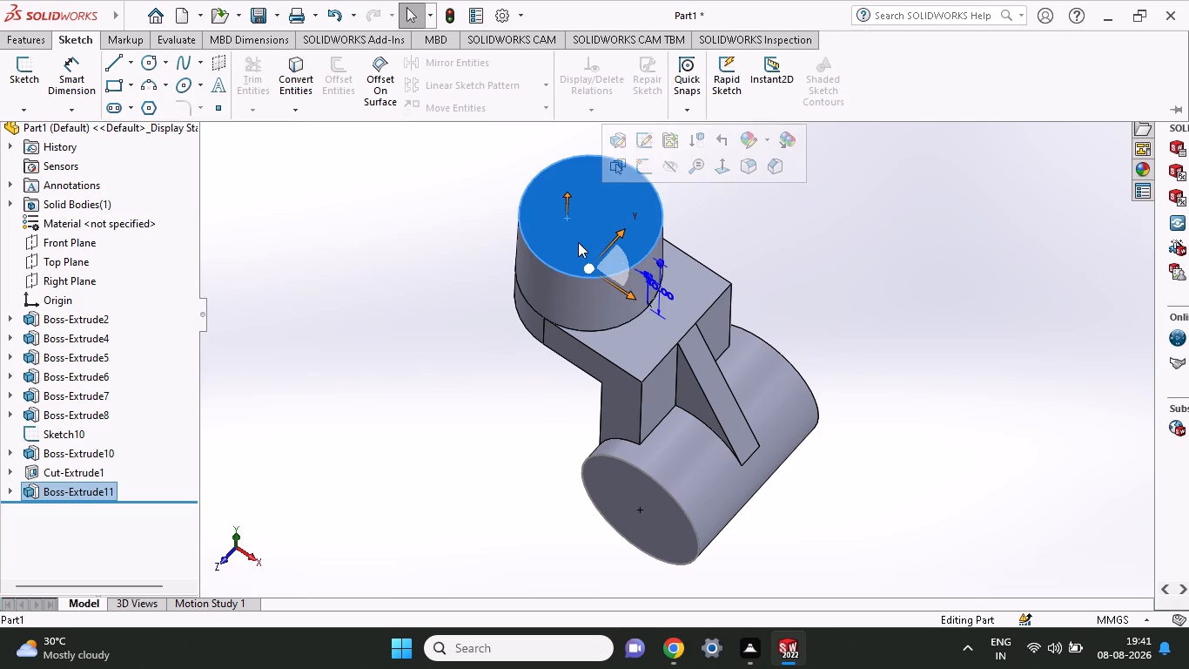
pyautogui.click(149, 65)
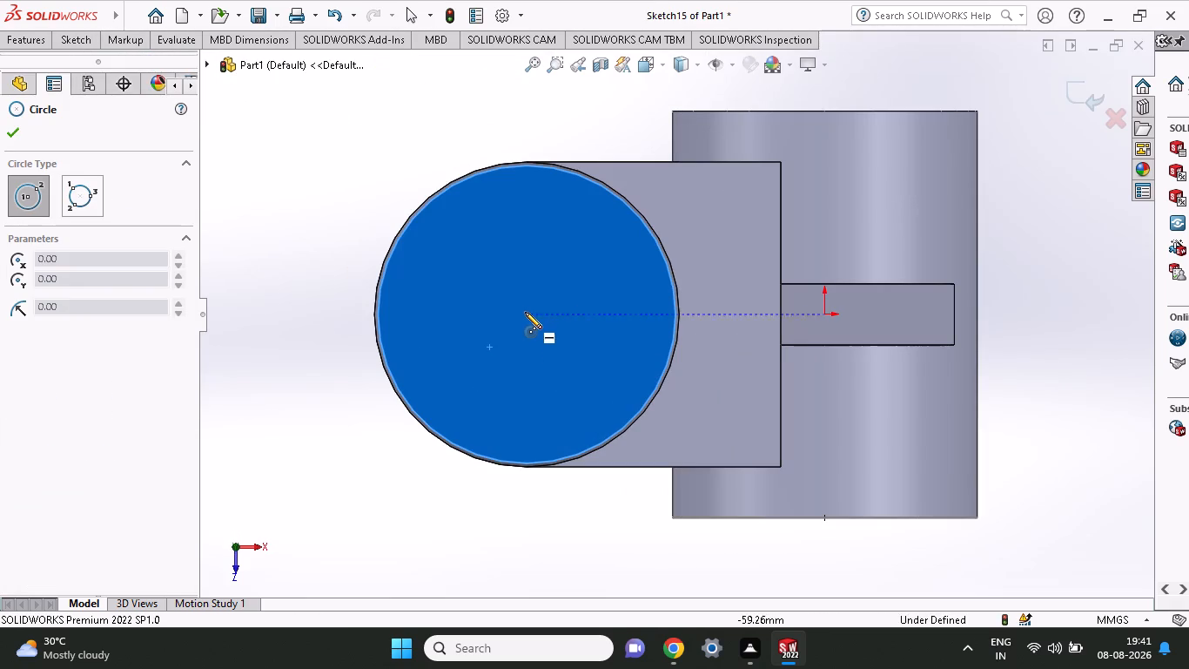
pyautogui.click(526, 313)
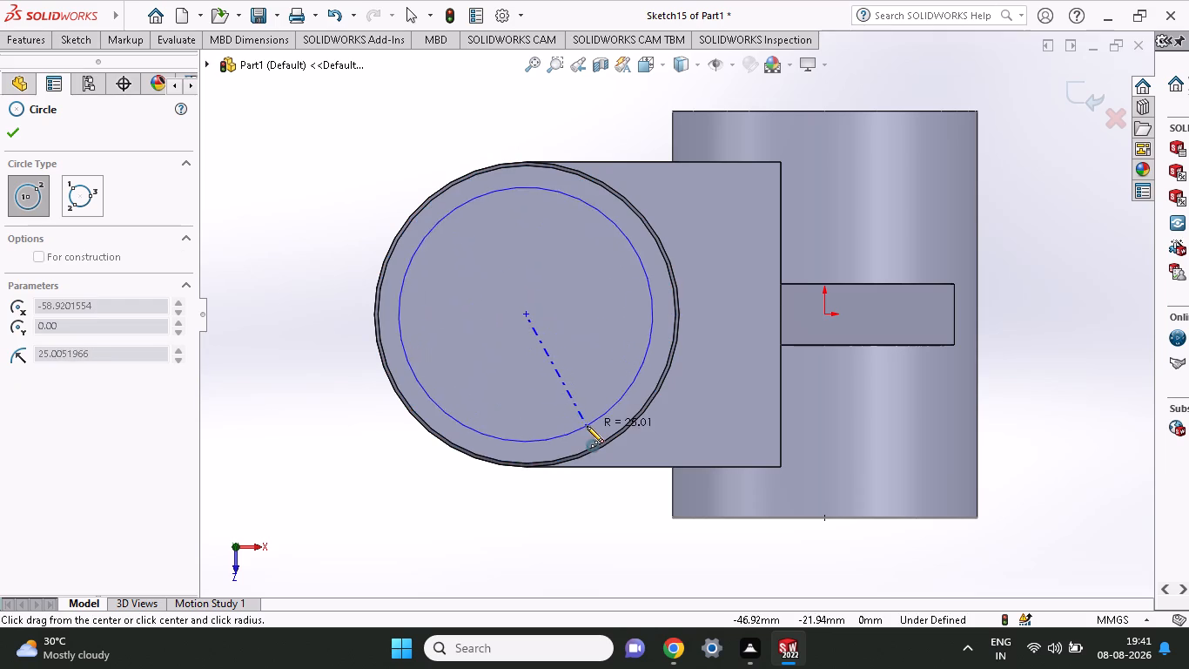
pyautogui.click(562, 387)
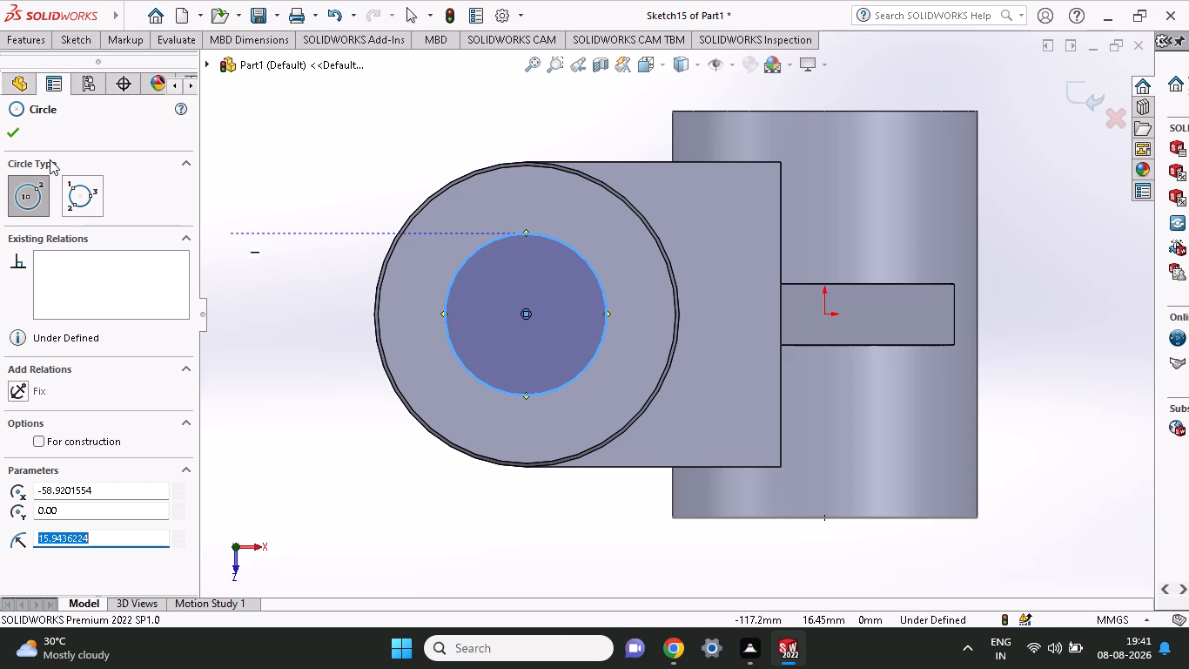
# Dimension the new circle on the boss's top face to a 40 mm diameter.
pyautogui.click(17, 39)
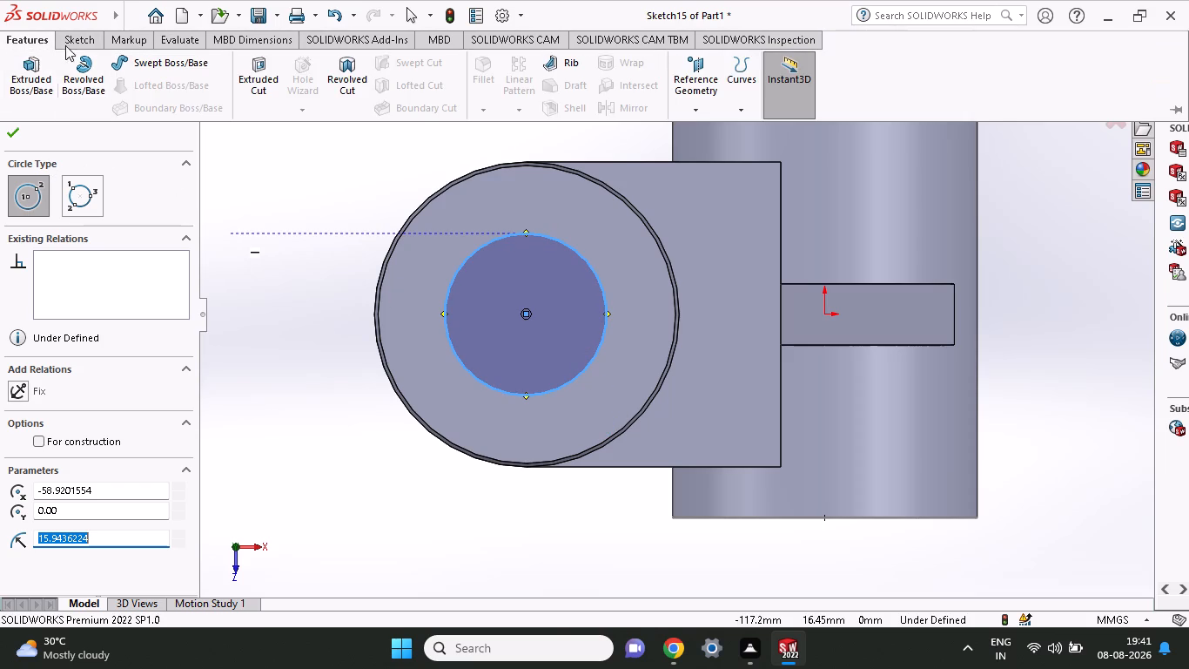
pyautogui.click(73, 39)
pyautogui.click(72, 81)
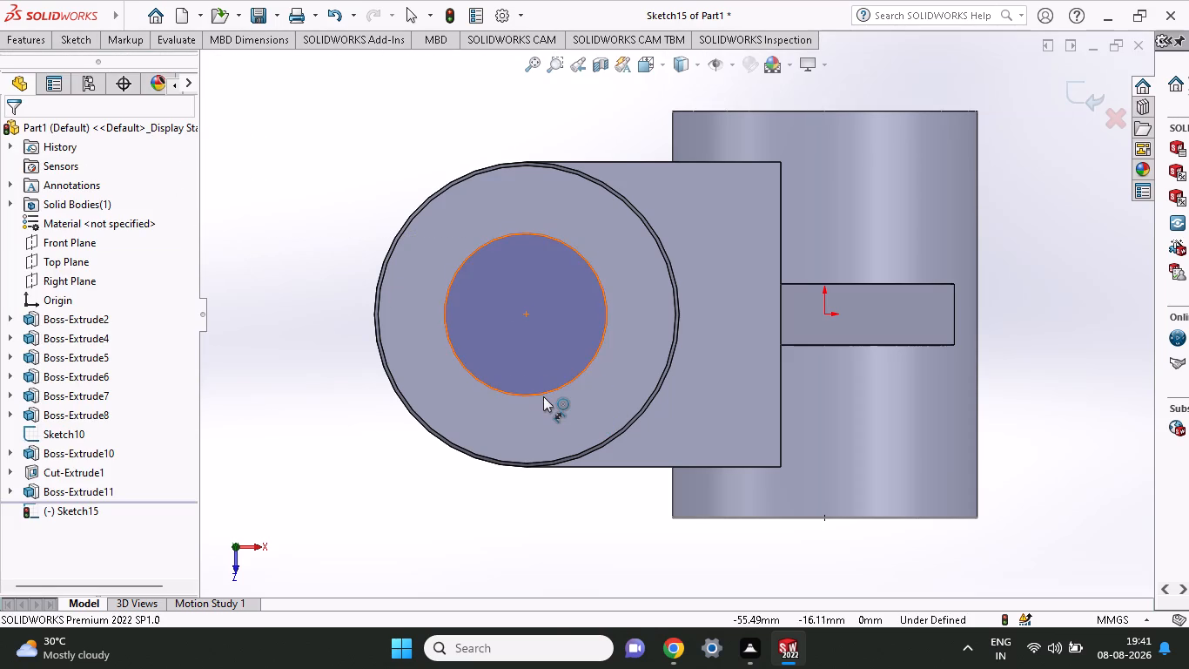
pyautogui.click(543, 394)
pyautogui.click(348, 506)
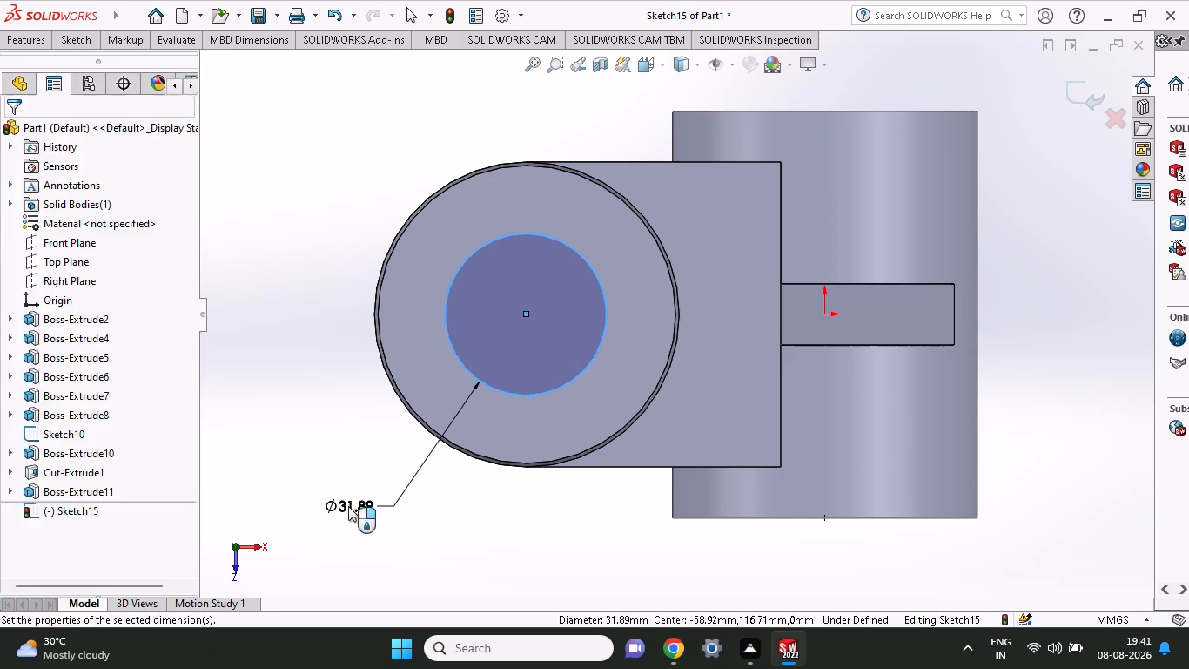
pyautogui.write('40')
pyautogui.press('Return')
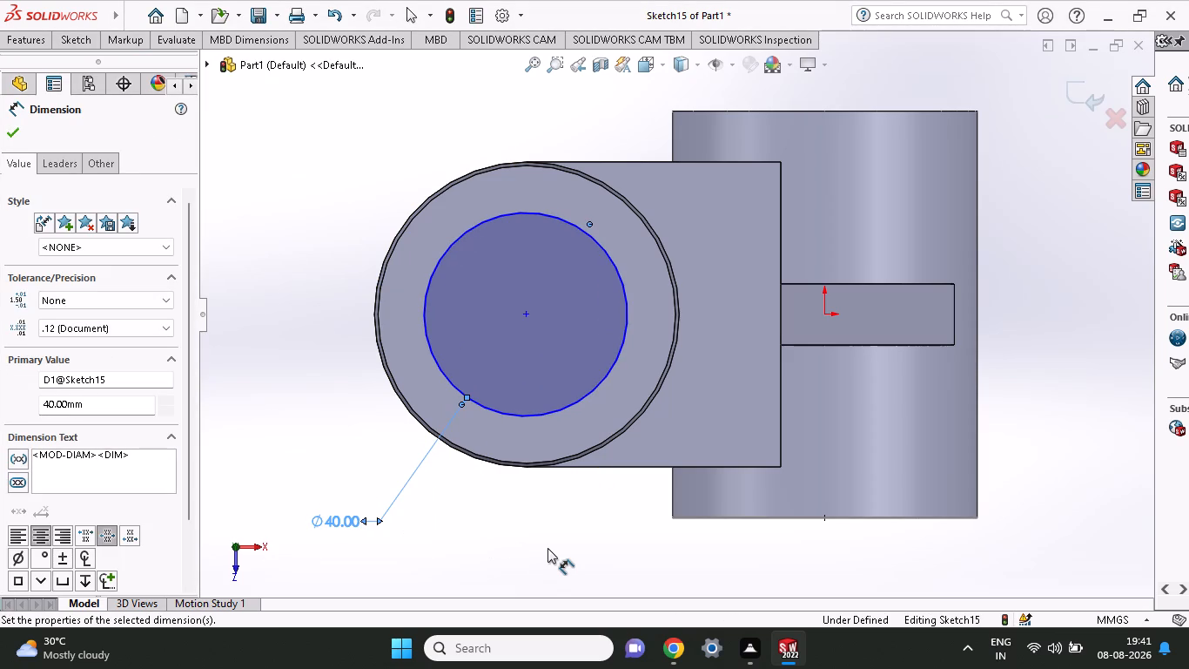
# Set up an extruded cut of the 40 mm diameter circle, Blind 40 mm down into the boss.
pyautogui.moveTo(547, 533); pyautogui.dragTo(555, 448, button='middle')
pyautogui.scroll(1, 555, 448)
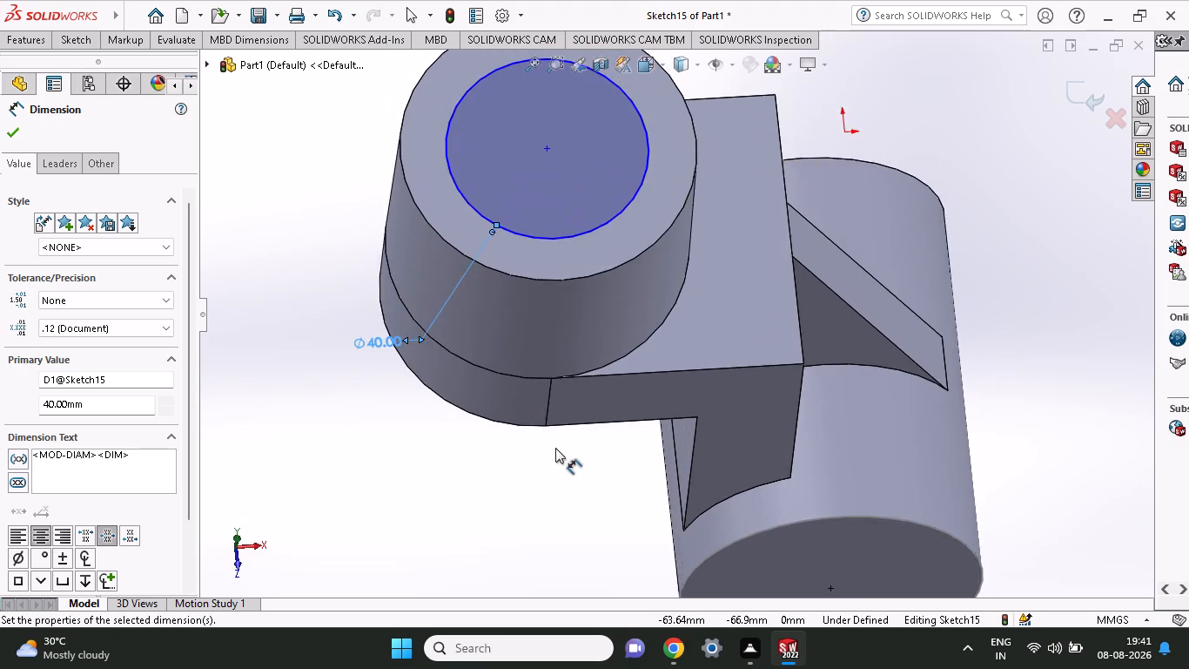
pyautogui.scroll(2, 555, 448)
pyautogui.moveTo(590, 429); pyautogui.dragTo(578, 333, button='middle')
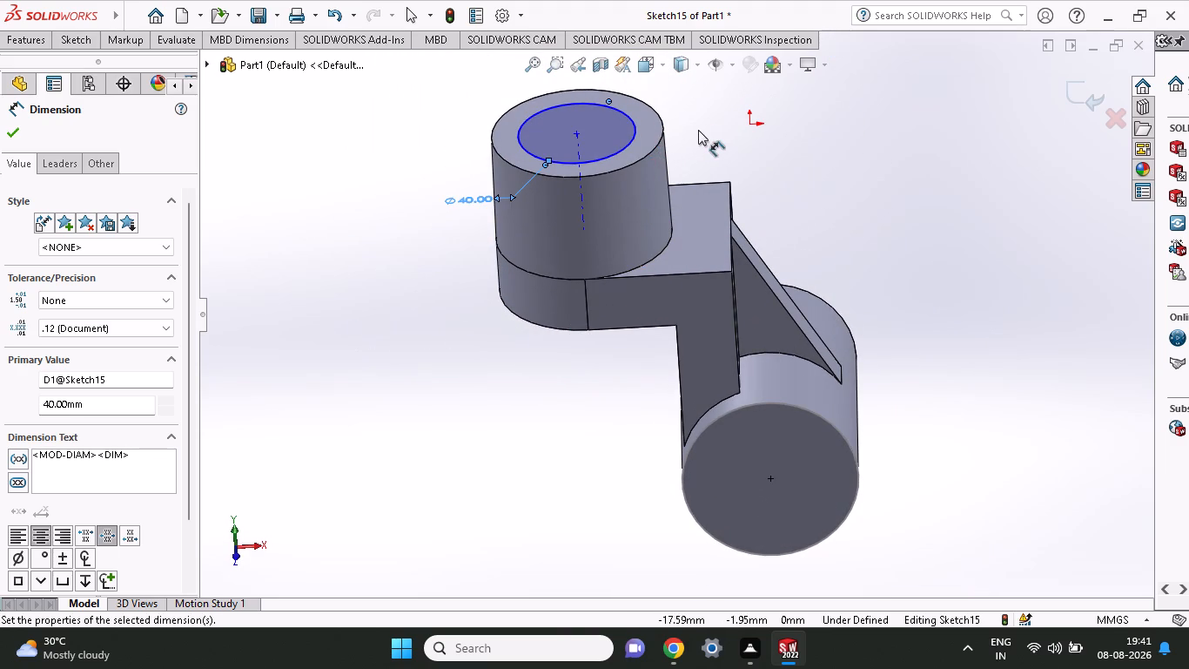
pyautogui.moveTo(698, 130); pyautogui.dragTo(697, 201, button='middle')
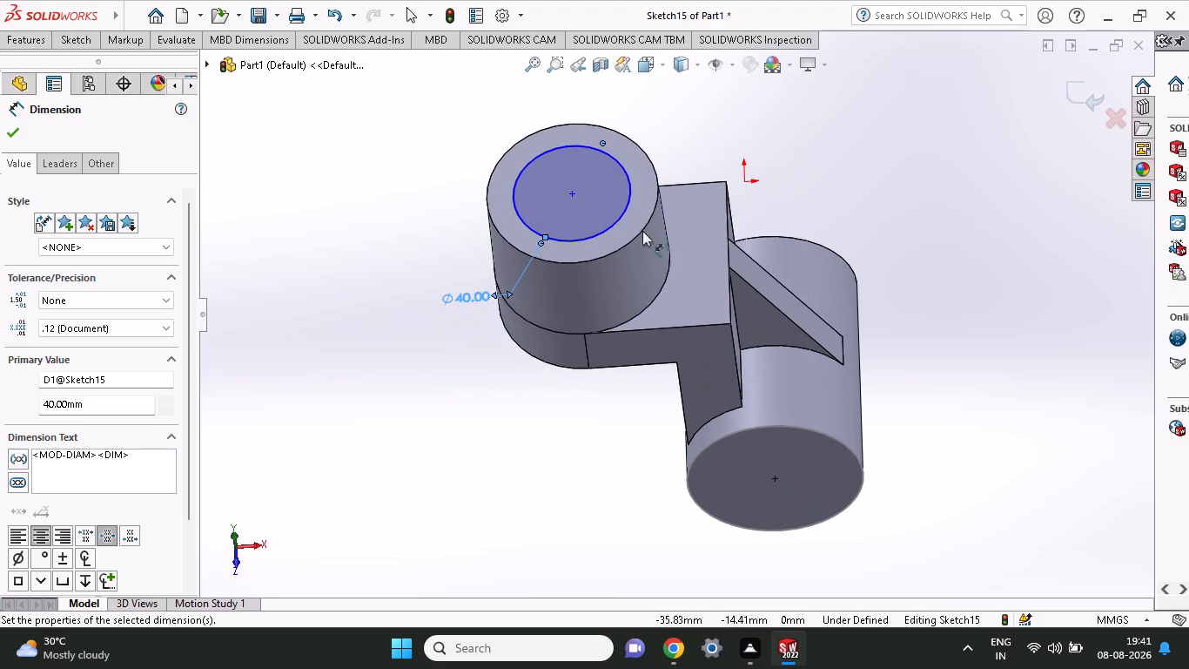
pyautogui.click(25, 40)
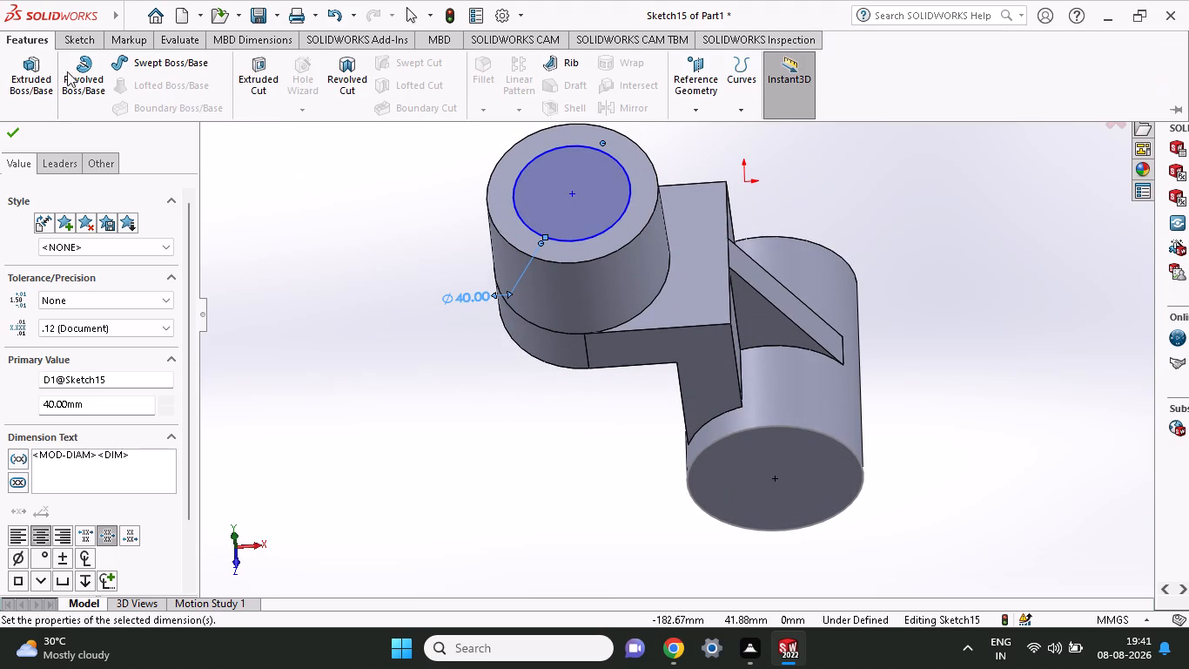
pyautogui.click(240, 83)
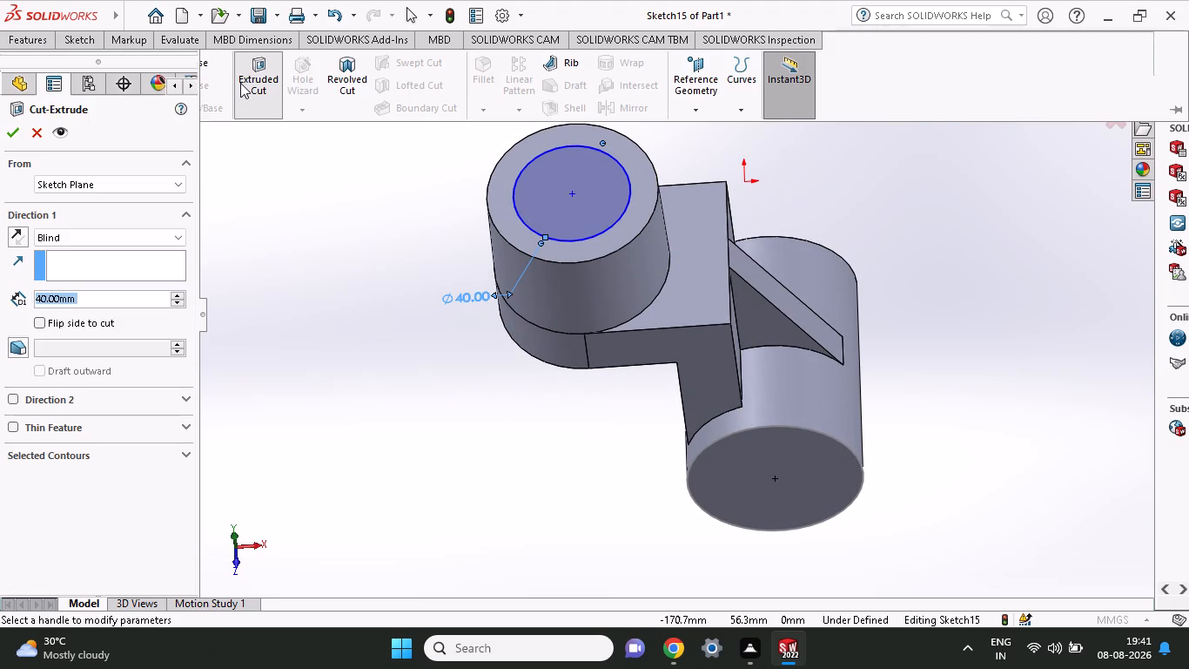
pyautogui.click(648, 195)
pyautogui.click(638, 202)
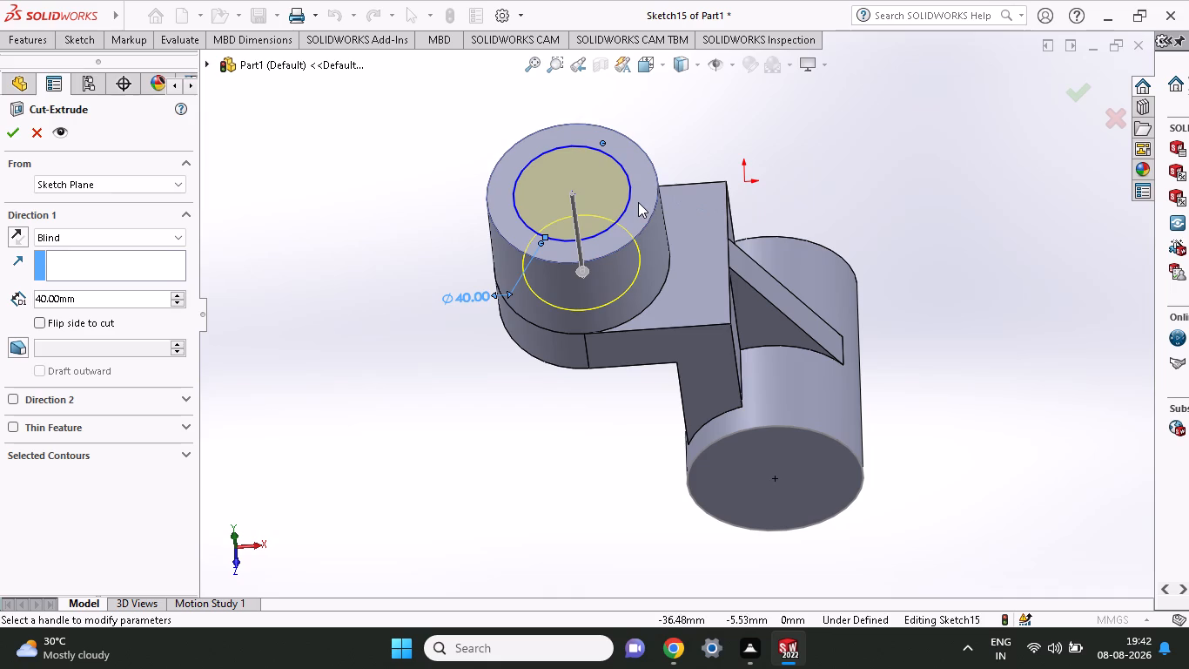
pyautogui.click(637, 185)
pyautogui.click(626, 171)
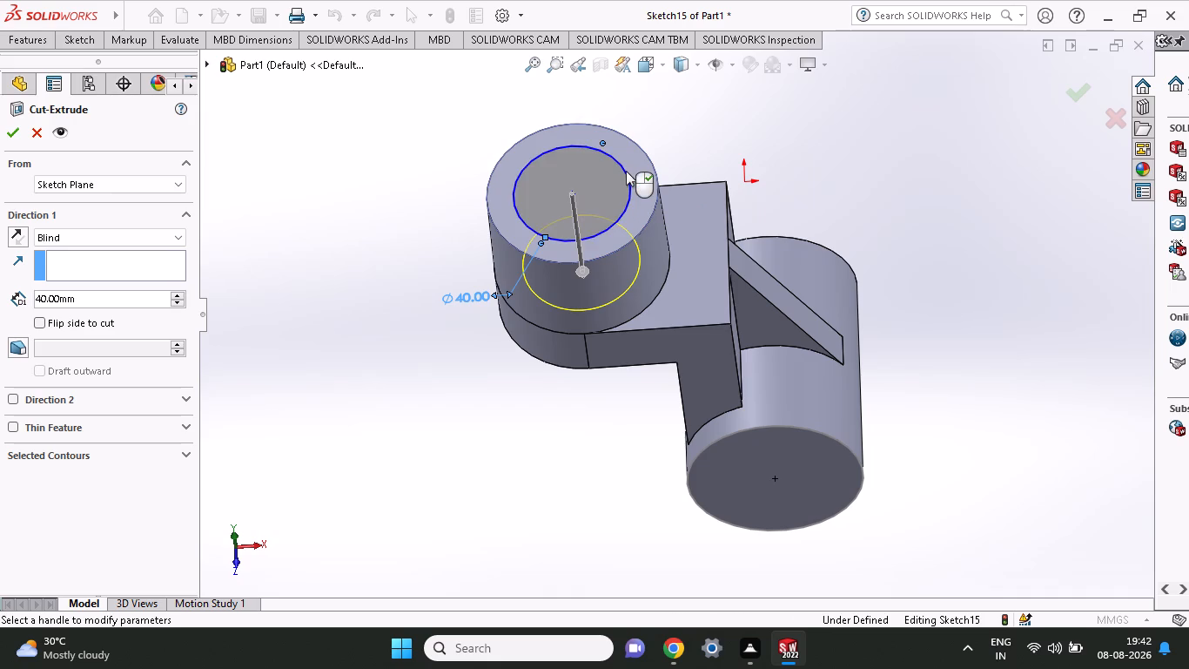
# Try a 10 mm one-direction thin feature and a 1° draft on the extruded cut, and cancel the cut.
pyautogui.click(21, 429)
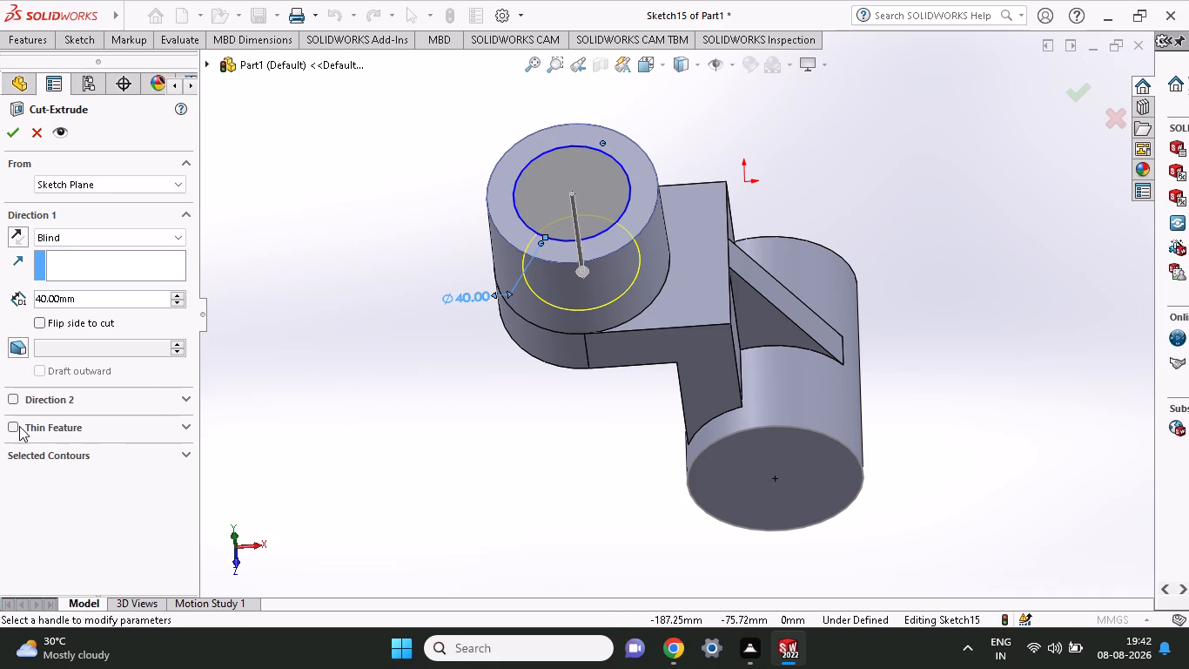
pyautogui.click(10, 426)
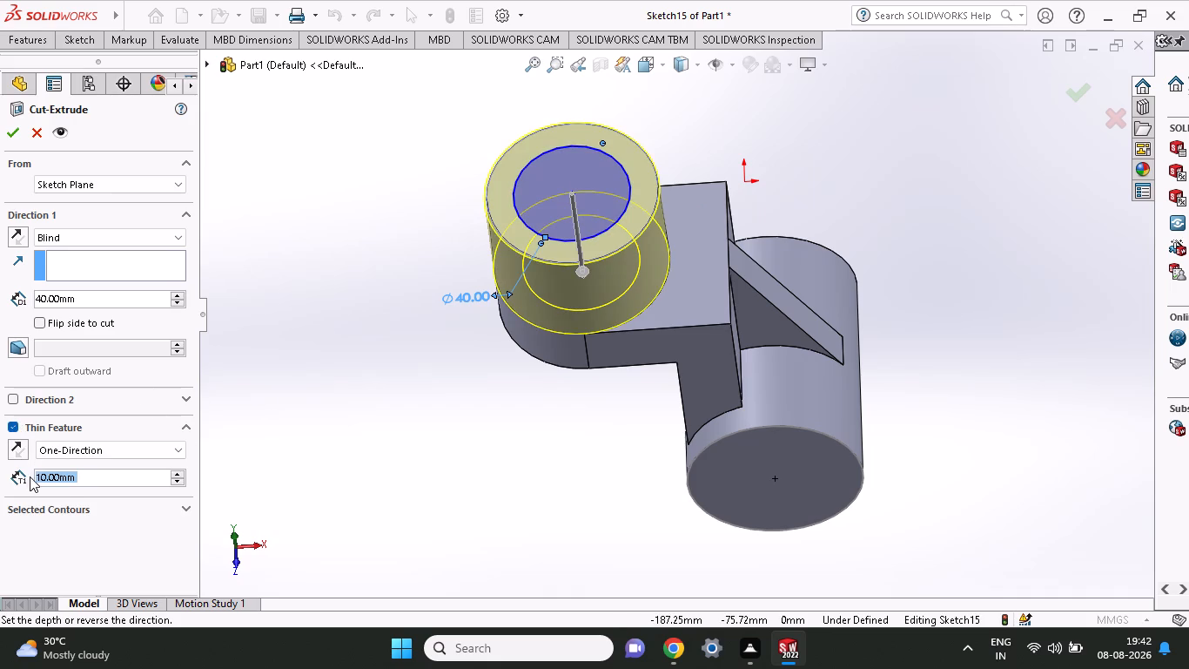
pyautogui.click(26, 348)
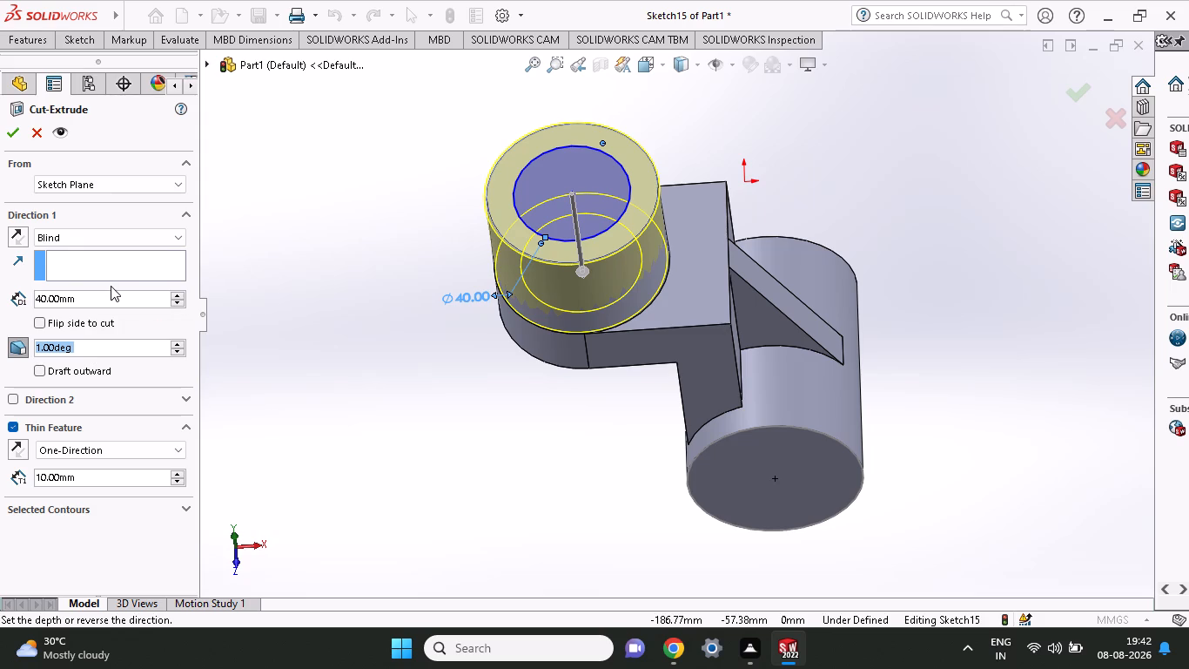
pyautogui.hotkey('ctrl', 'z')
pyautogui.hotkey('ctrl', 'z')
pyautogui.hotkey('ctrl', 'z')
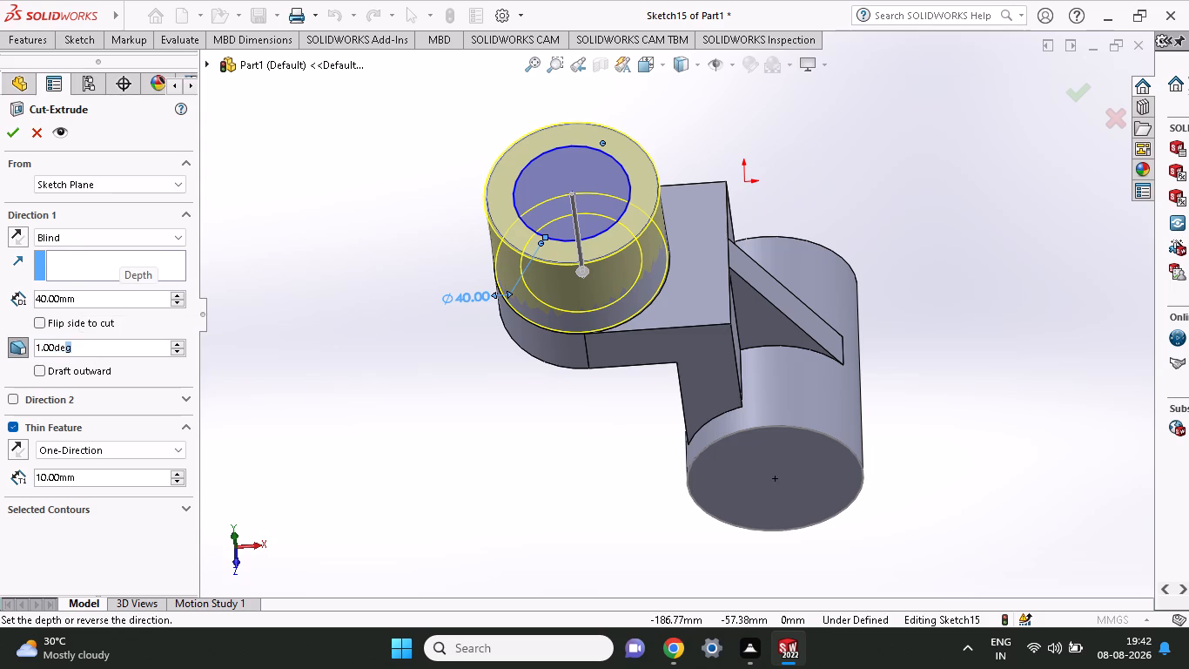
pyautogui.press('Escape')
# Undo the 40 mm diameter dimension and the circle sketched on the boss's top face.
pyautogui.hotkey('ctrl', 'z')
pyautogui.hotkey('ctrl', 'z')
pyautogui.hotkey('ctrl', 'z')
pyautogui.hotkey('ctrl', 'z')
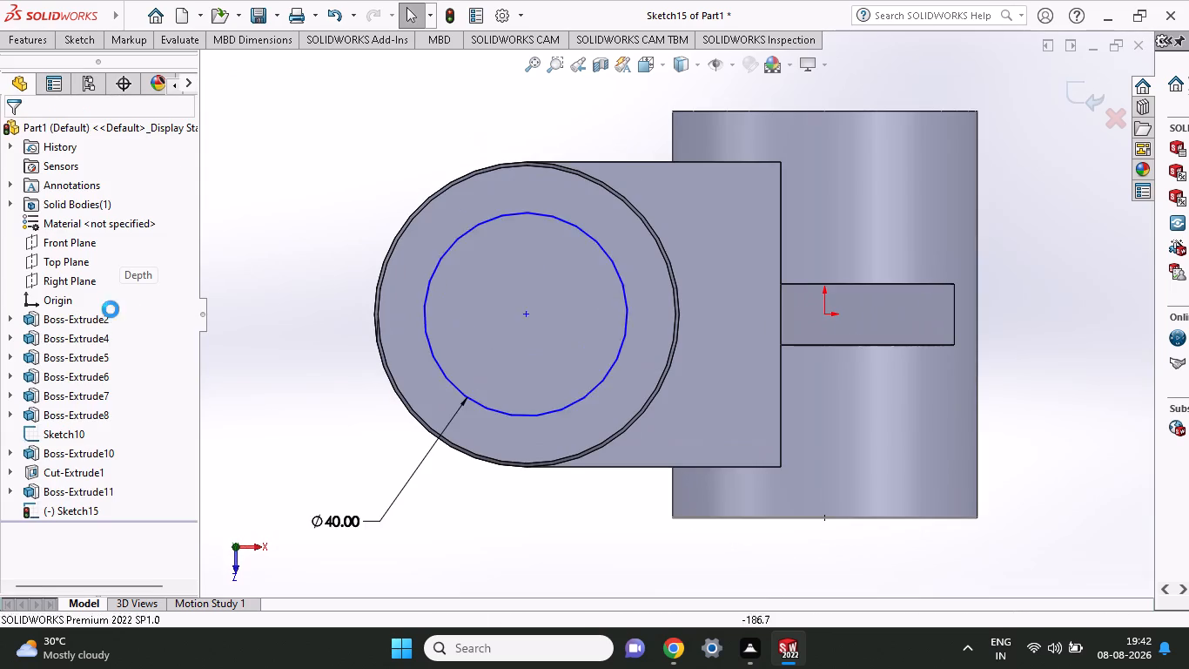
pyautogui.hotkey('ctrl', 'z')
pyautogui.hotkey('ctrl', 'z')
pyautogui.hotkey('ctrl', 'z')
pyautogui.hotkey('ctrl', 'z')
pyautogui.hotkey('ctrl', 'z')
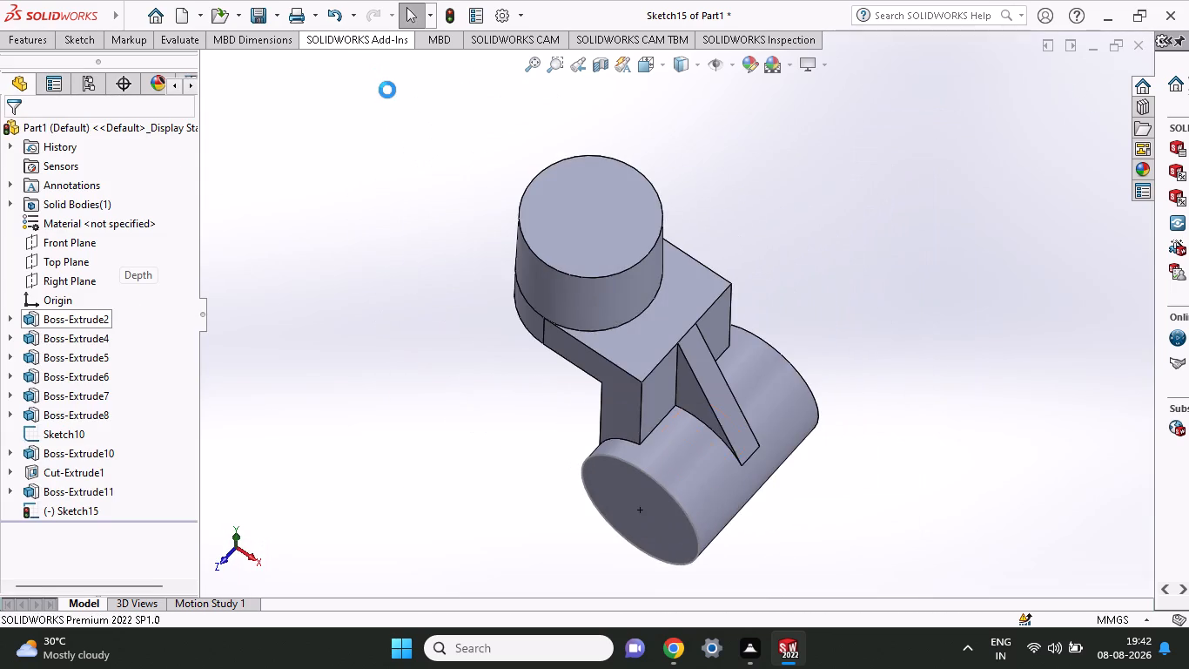
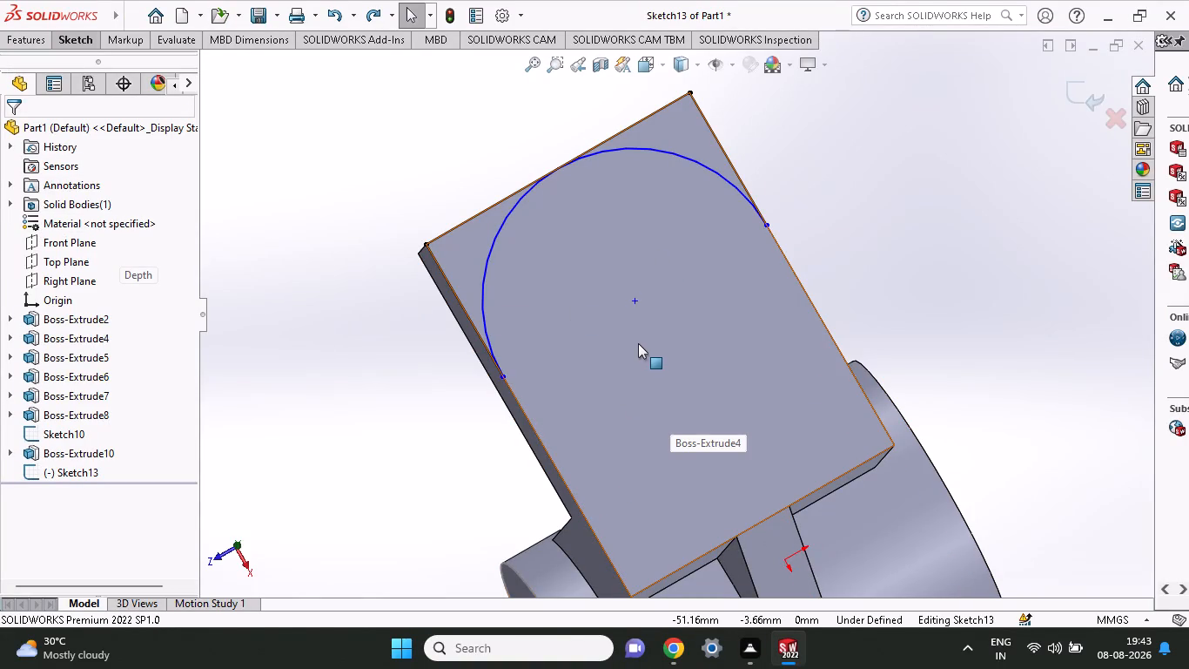
# Cut away the two corner regions outside the arc at the arm's end with a Blind 40 mm extruded cut.
pyautogui.click(32, 46)
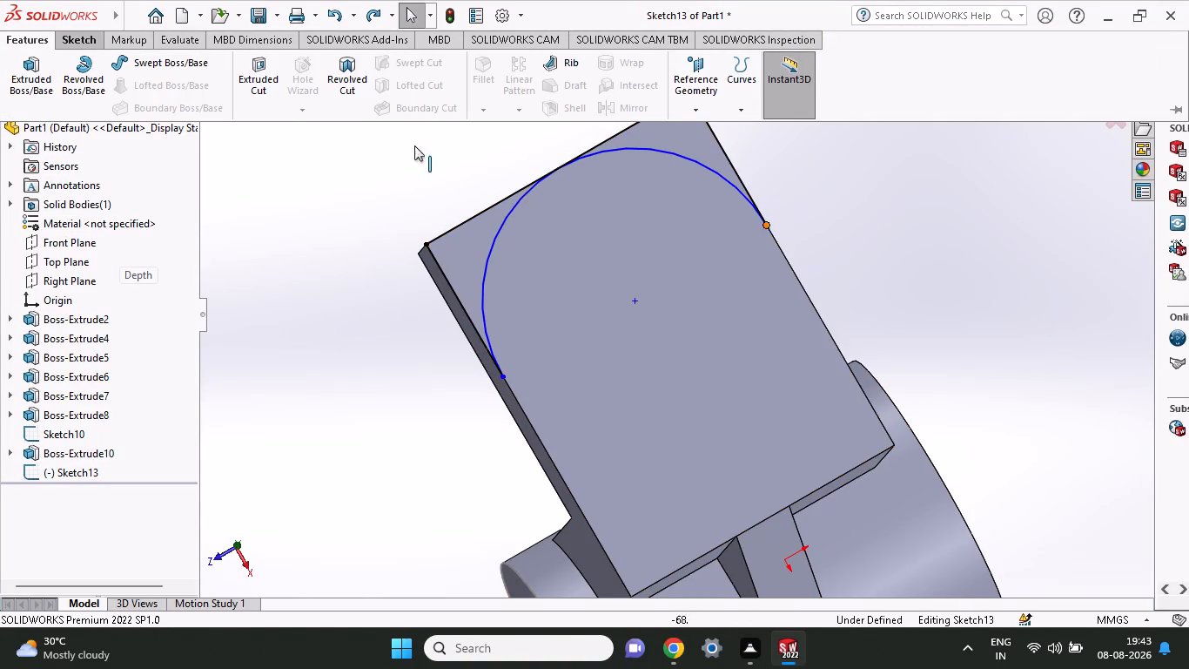
pyautogui.click(252, 81)
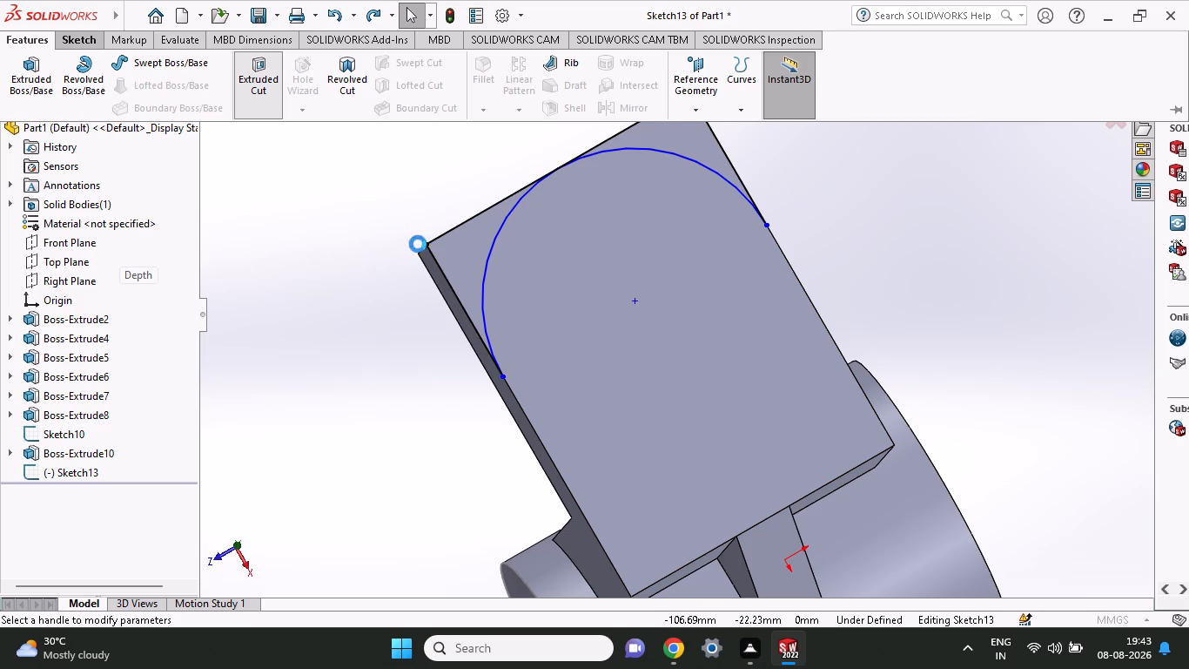
pyautogui.click(462, 258)
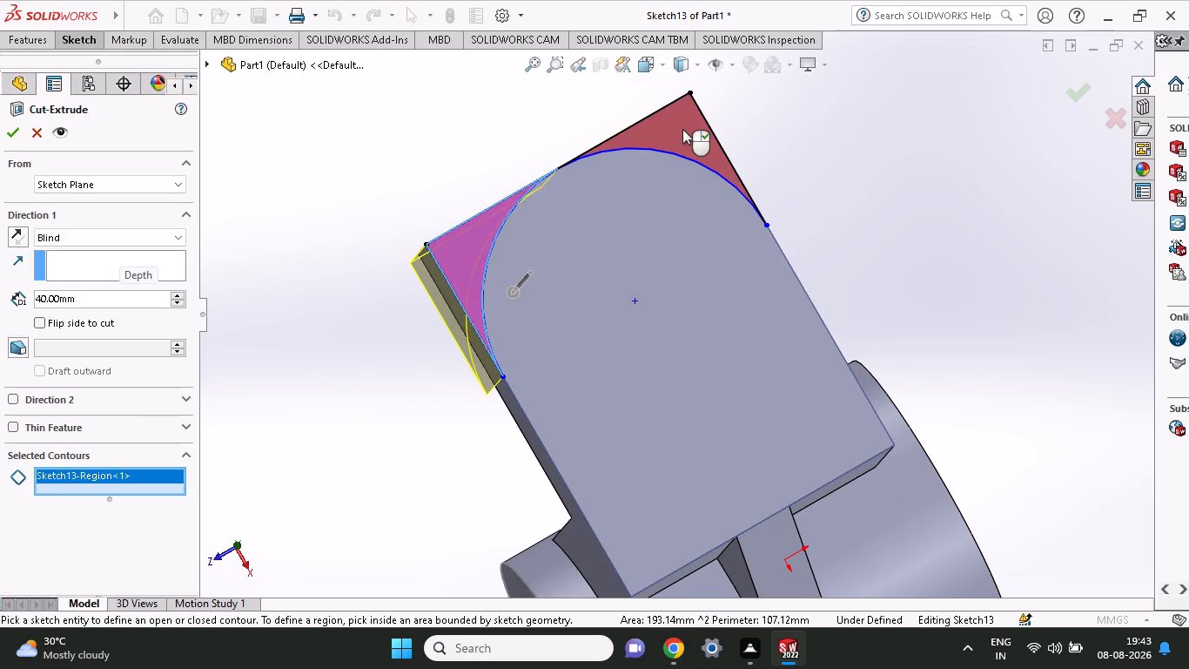
pyautogui.click(682, 129)
pyautogui.click(16, 138)
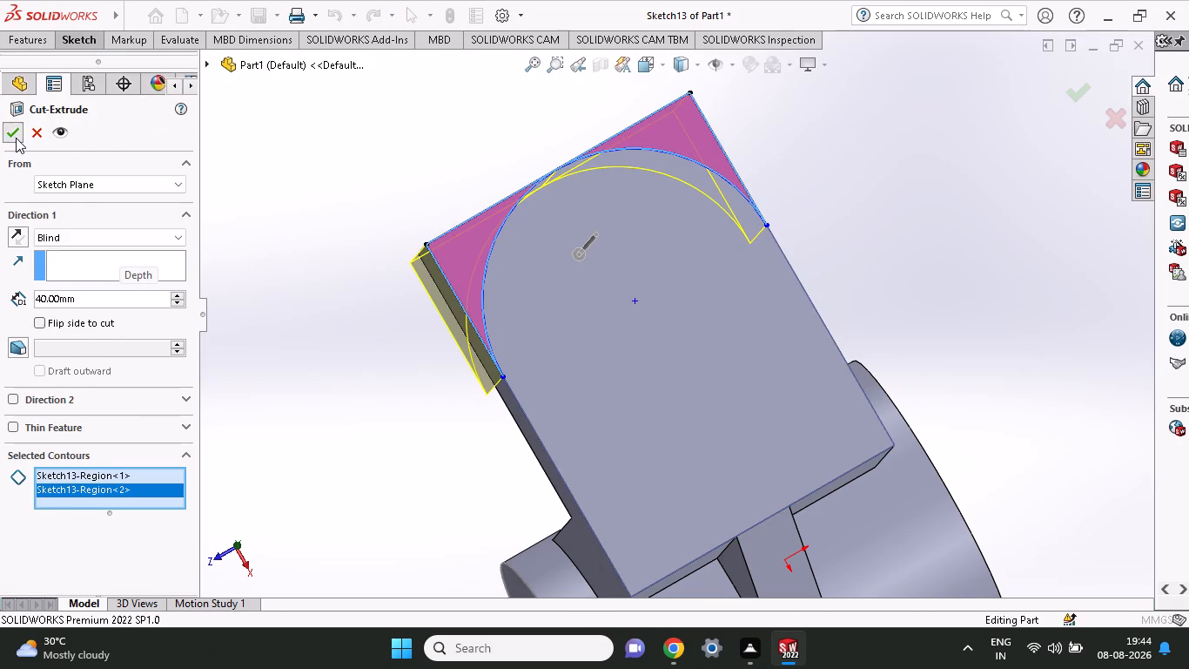
pyautogui.moveTo(462, 490); pyautogui.dragTo(493, 359, button='middle')
pyautogui.scroll(3, 1009, 518)
pyautogui.scroll(4, 892, 438)
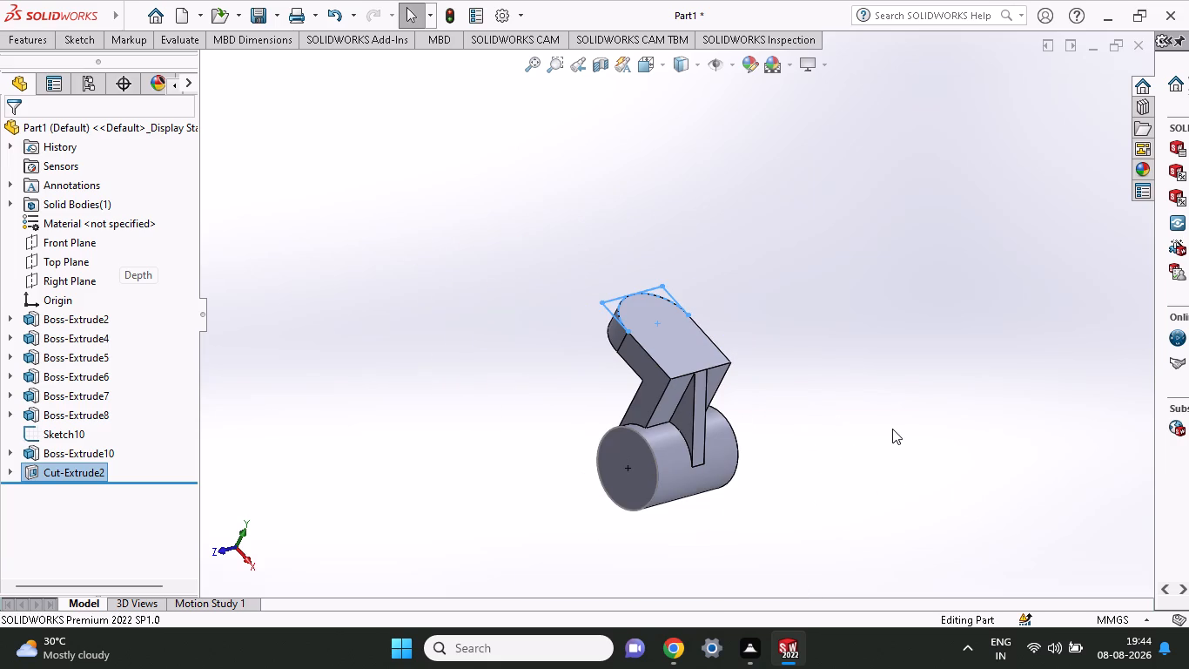
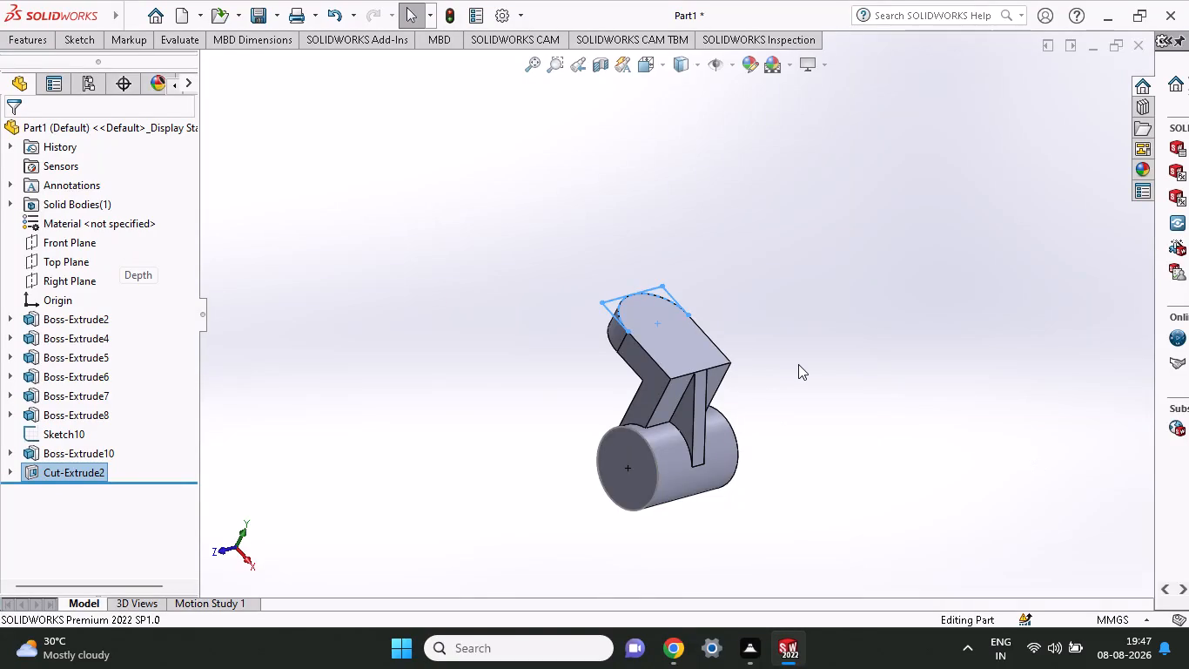
# Sketch a 30 mm radius circle on the arm's flat upper face, centred on and matching its rounded end.
pyautogui.scroll(1, 798, 364)
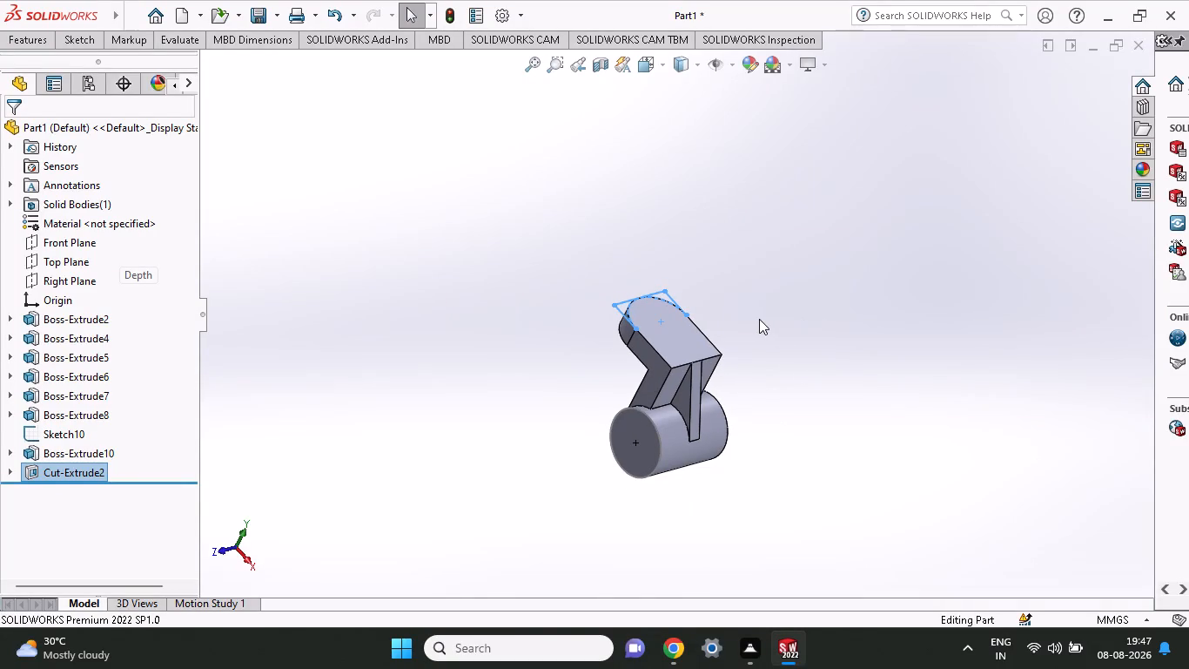
pyautogui.moveTo(760, 319); pyautogui.dragTo(699, 330, button='middle')
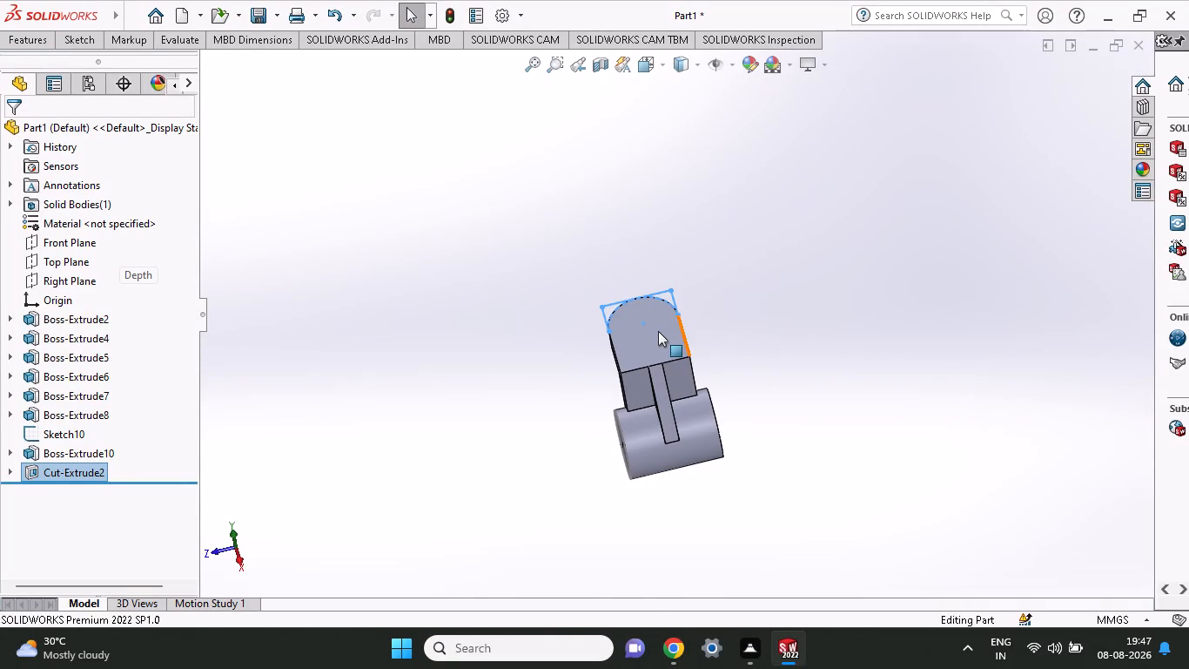
pyautogui.click(658, 331)
pyautogui.click(734, 271)
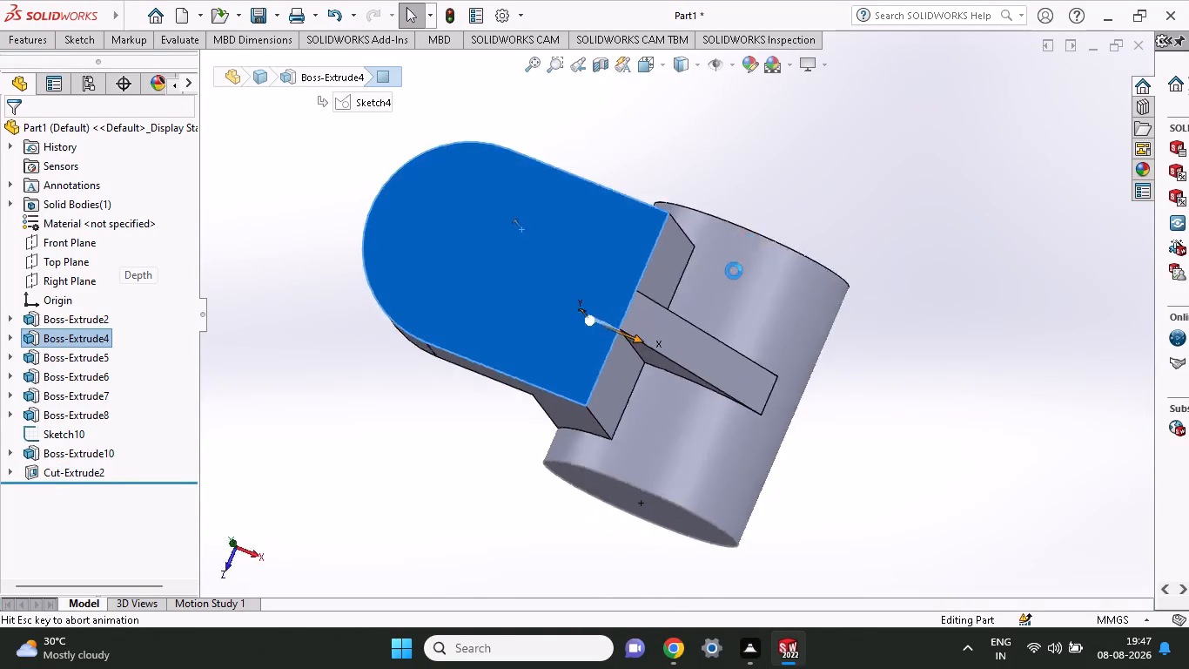
pyautogui.click(81, 37)
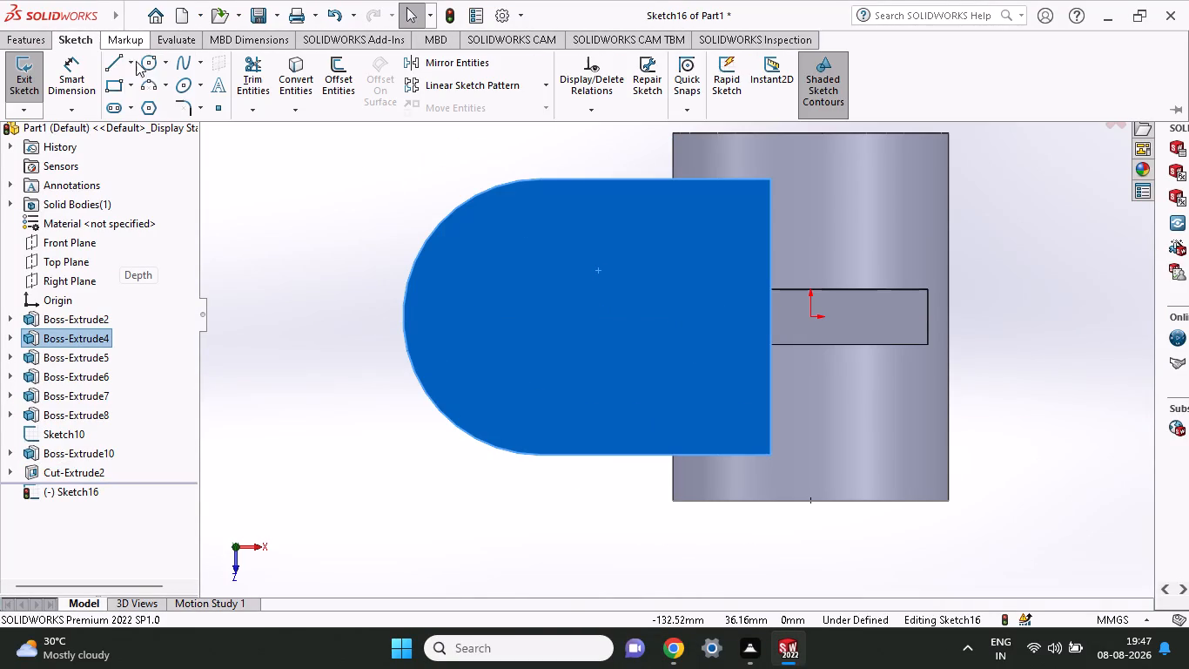
pyautogui.click(152, 71)
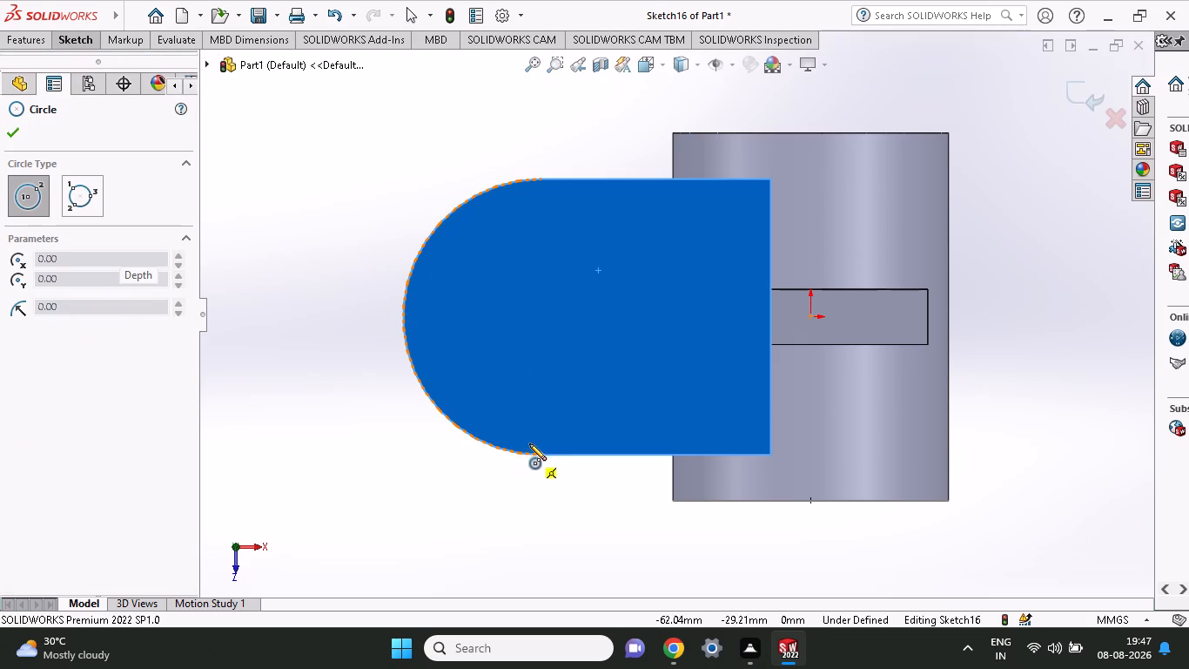
pyautogui.click(542, 317)
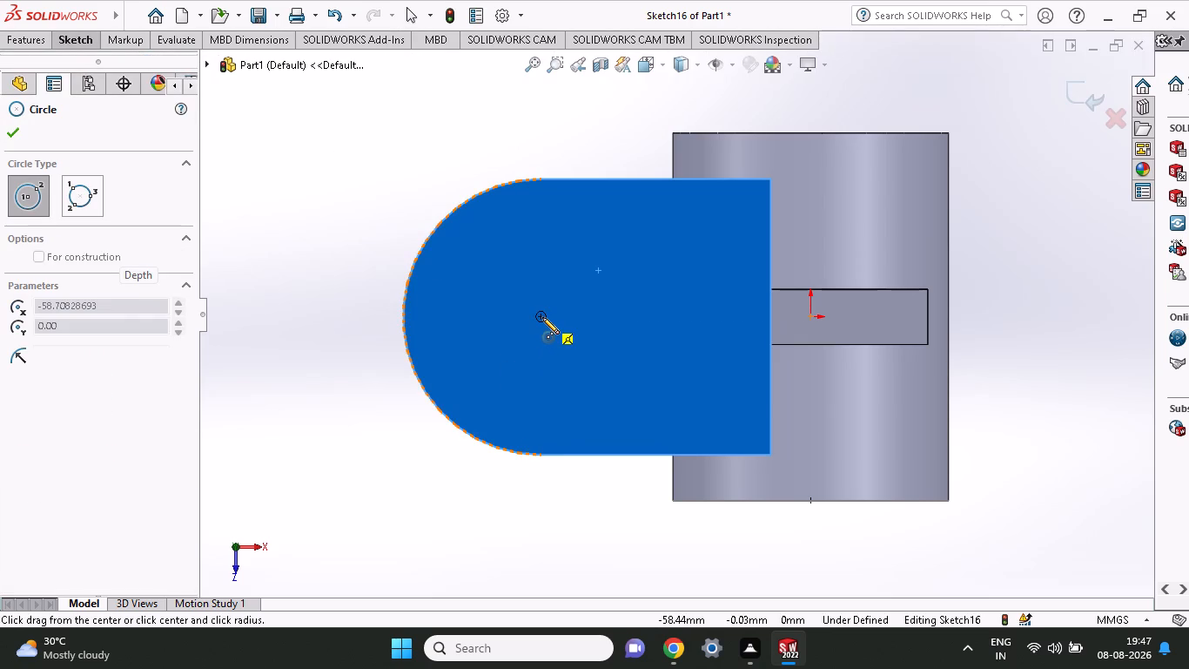
pyautogui.click(531, 457)
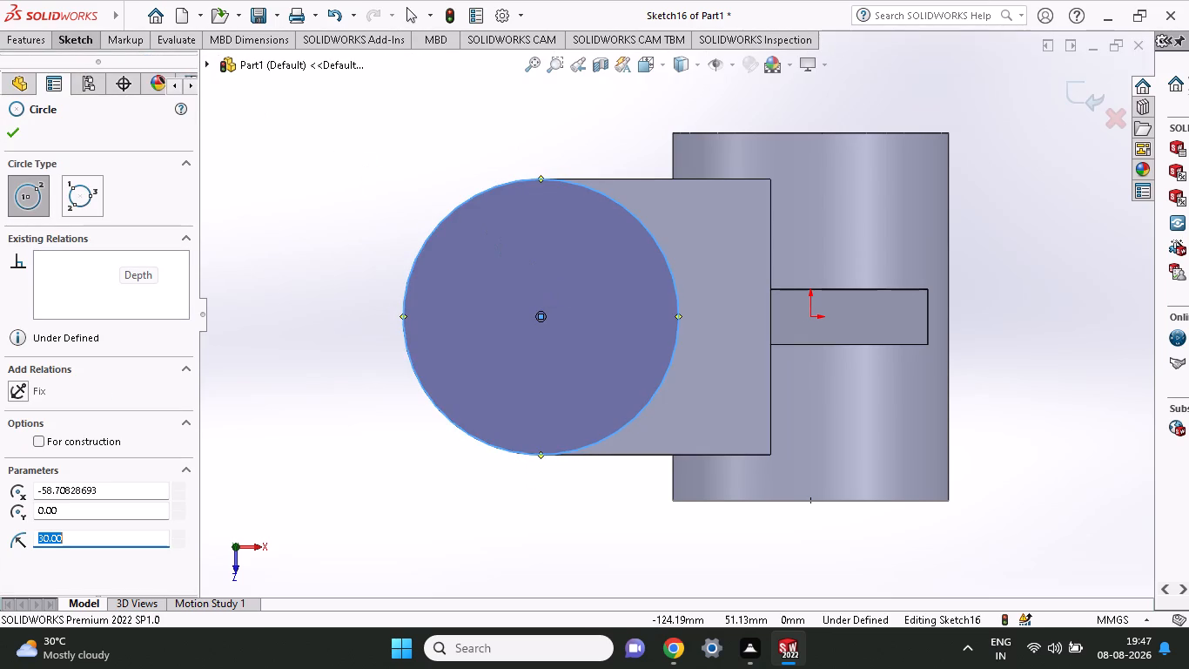
# Extrude the circle as a Blind 40 mm boss with a 14° inward draft, merged with the arm.
pyautogui.click(65, 34)
pyautogui.click(43, 38)
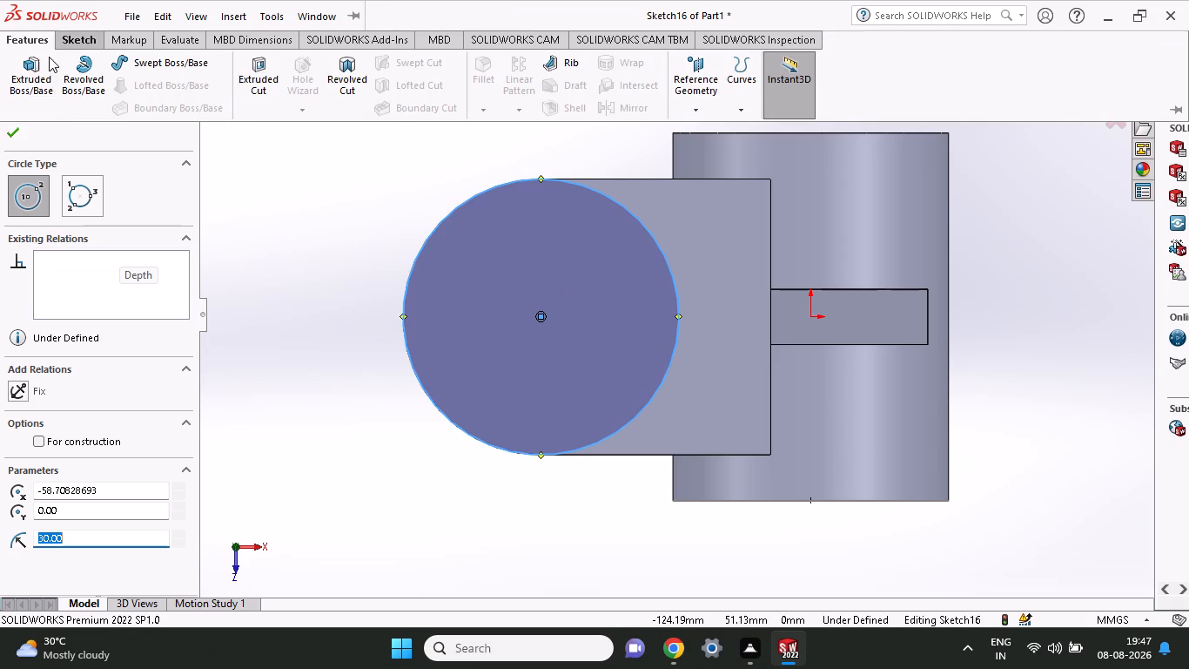
pyautogui.click(44, 88)
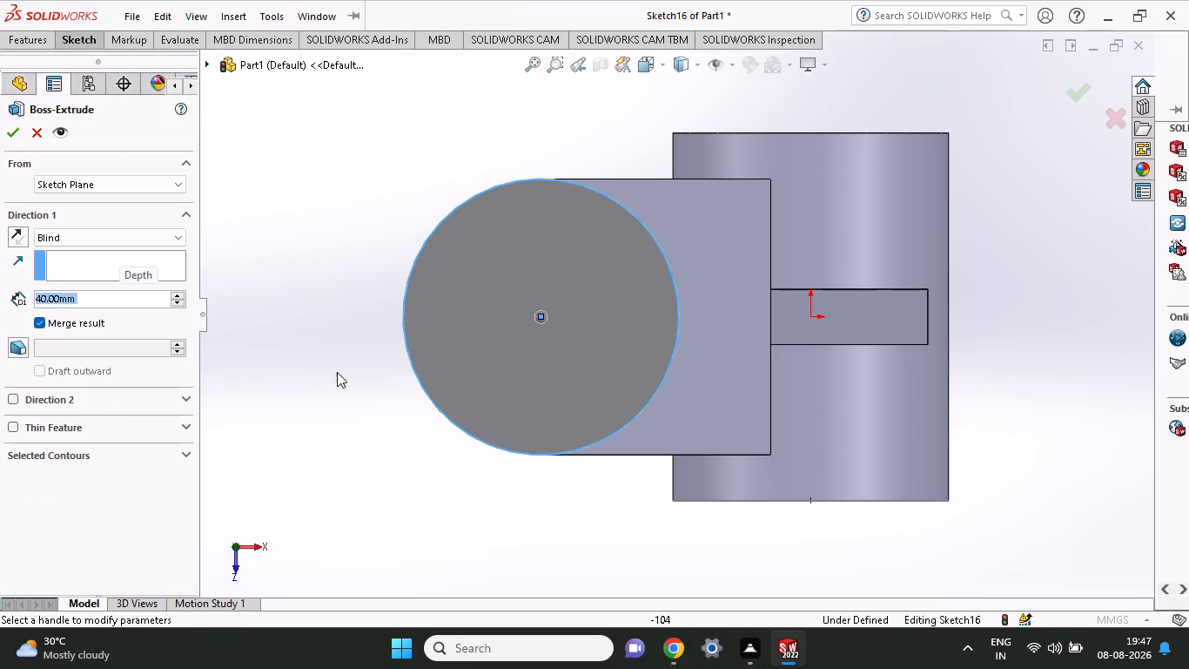
pyautogui.moveTo(343, 364); pyautogui.dragTo(346, 293, button='middle')
pyautogui.scroll(2, 346, 293)
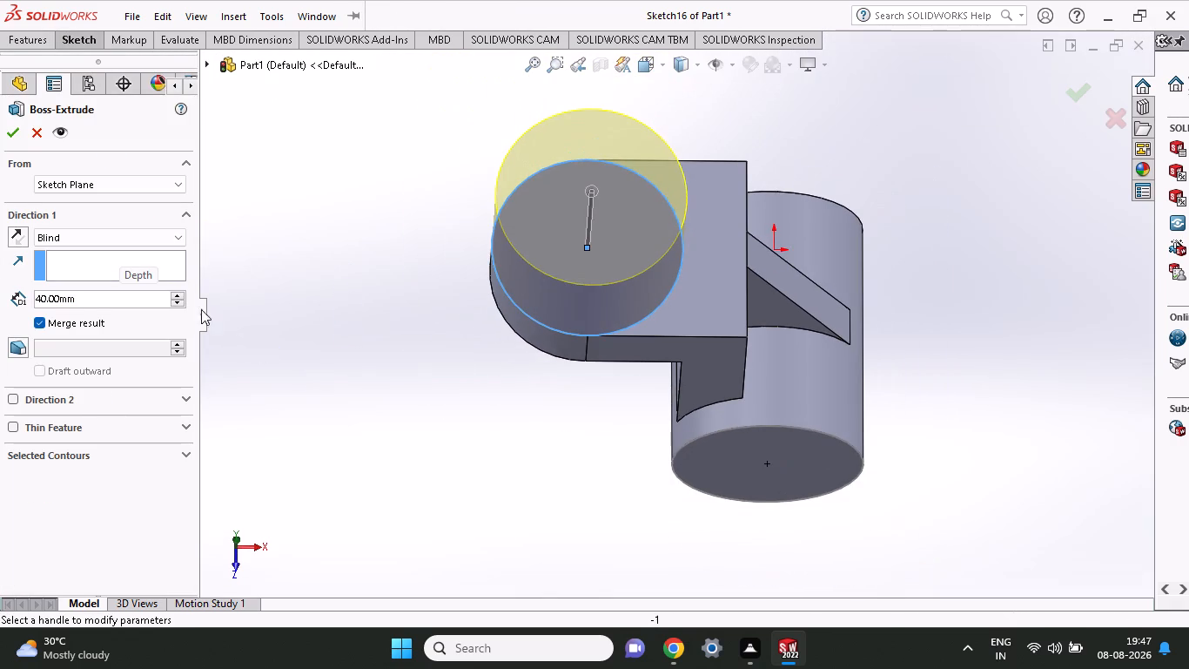
pyautogui.click(20, 346)
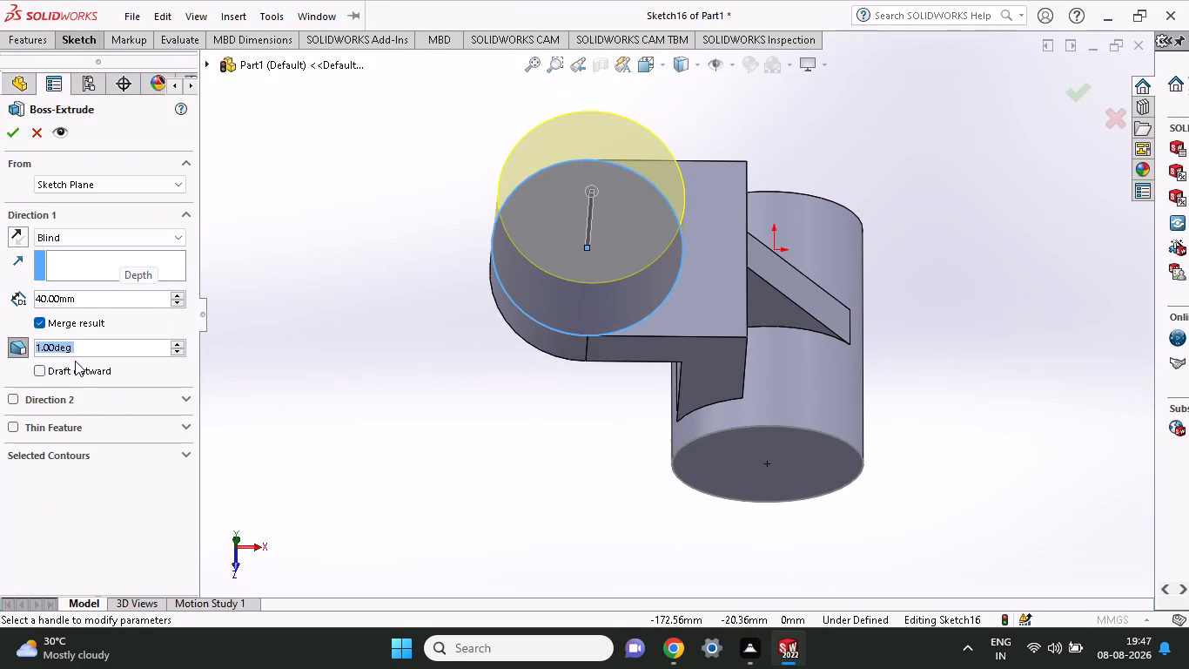
pyautogui.write('14')
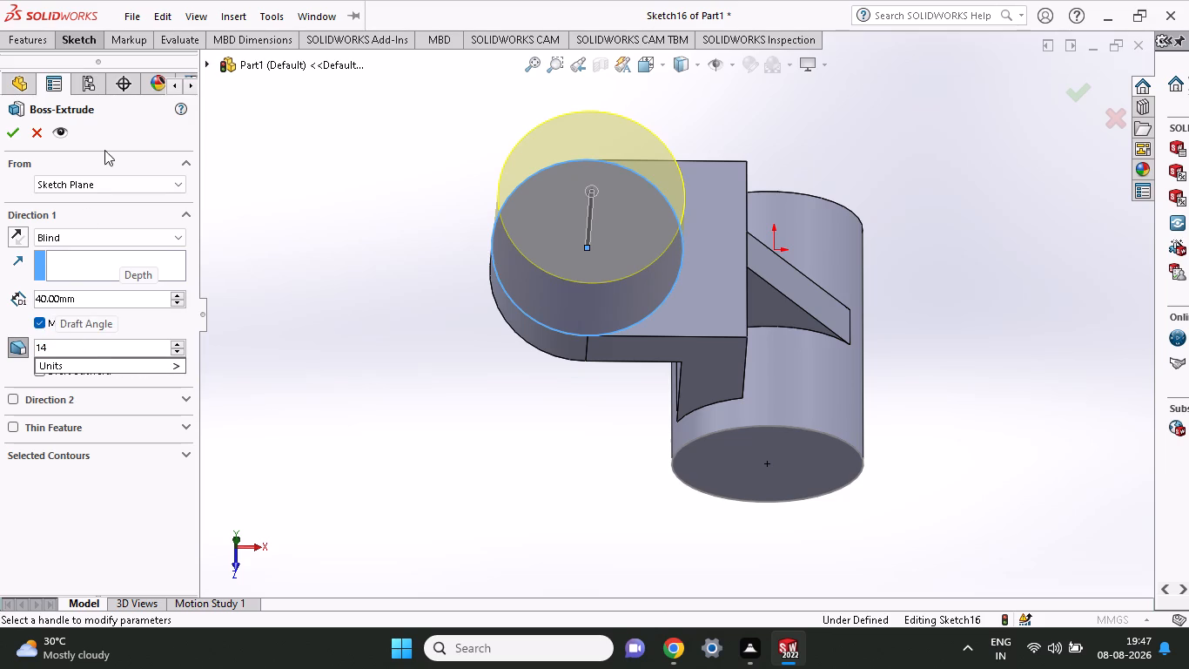
pyautogui.click(69, 131)
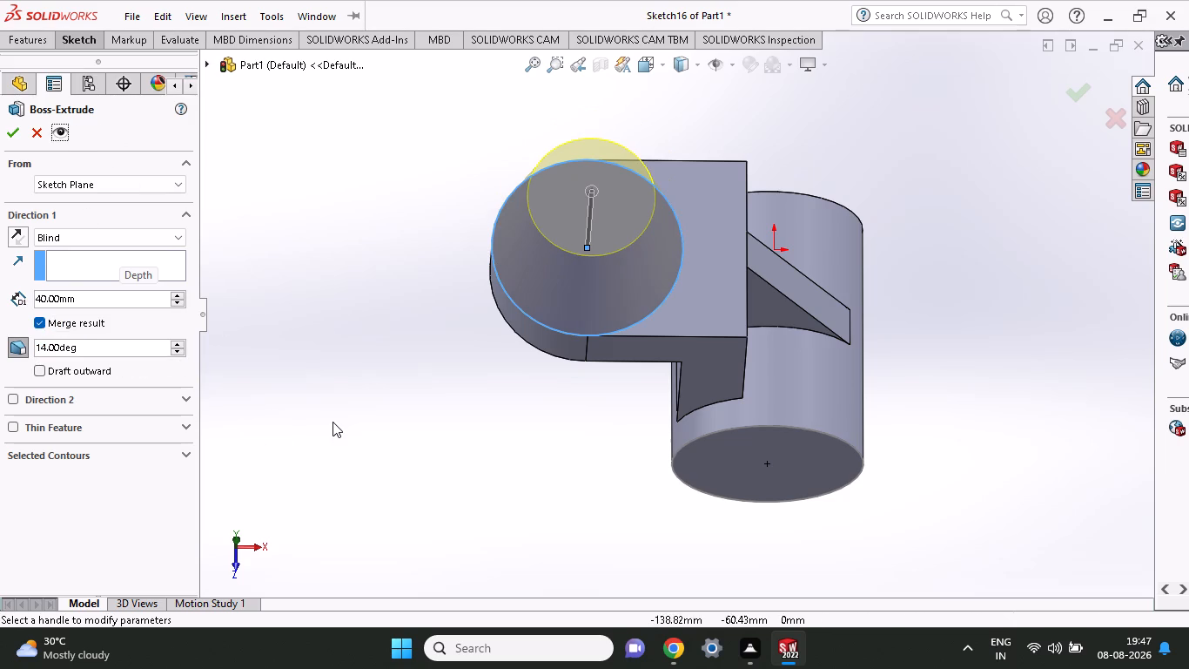
pyautogui.moveTo(333, 422); pyautogui.dragTo(345, 359, button='middle')
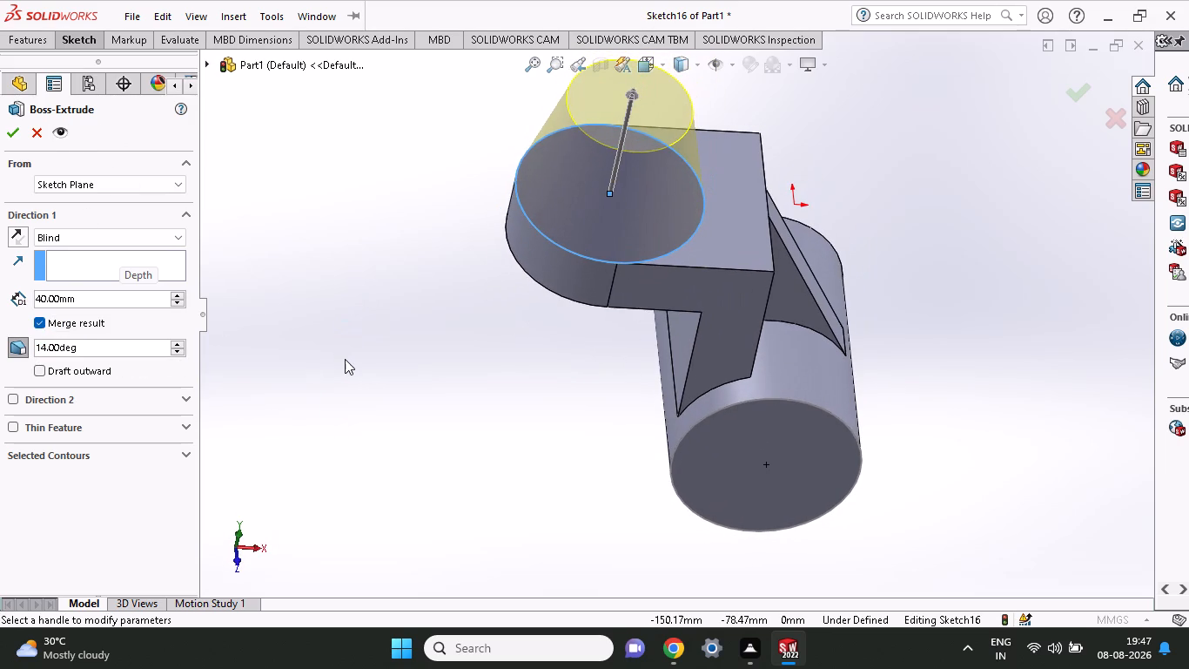
pyautogui.scroll(1, 345, 359)
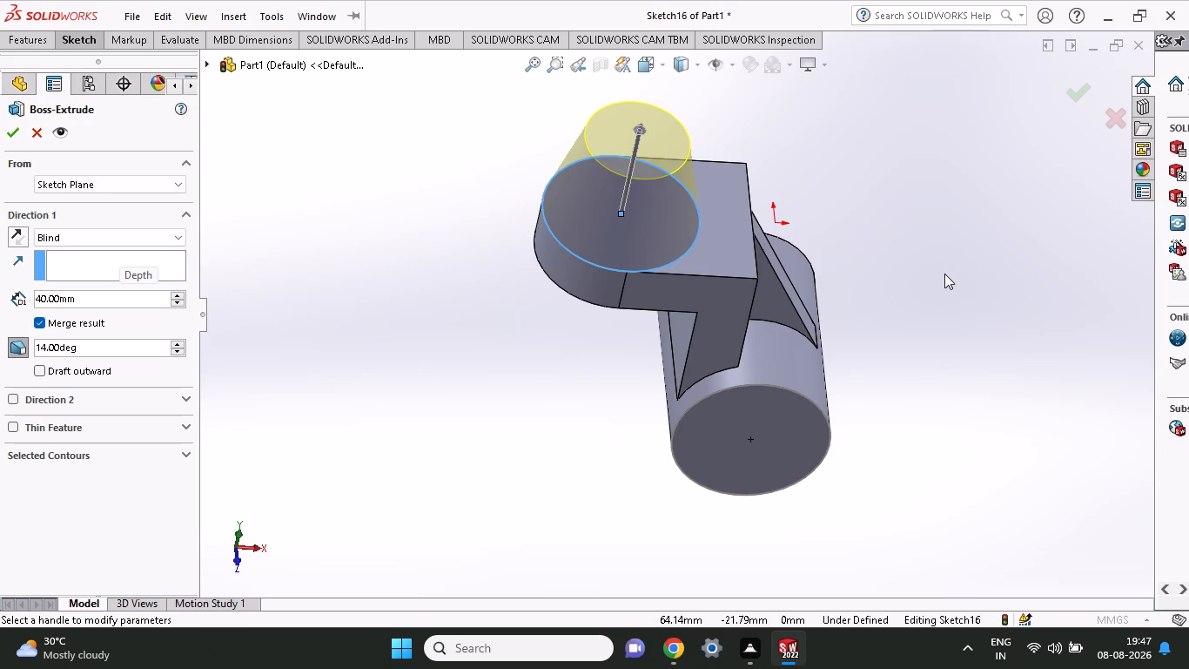
pyautogui.scroll(1, 924, 282)
pyautogui.moveTo(924, 282); pyautogui.dragTo(902, 385, button='middle')
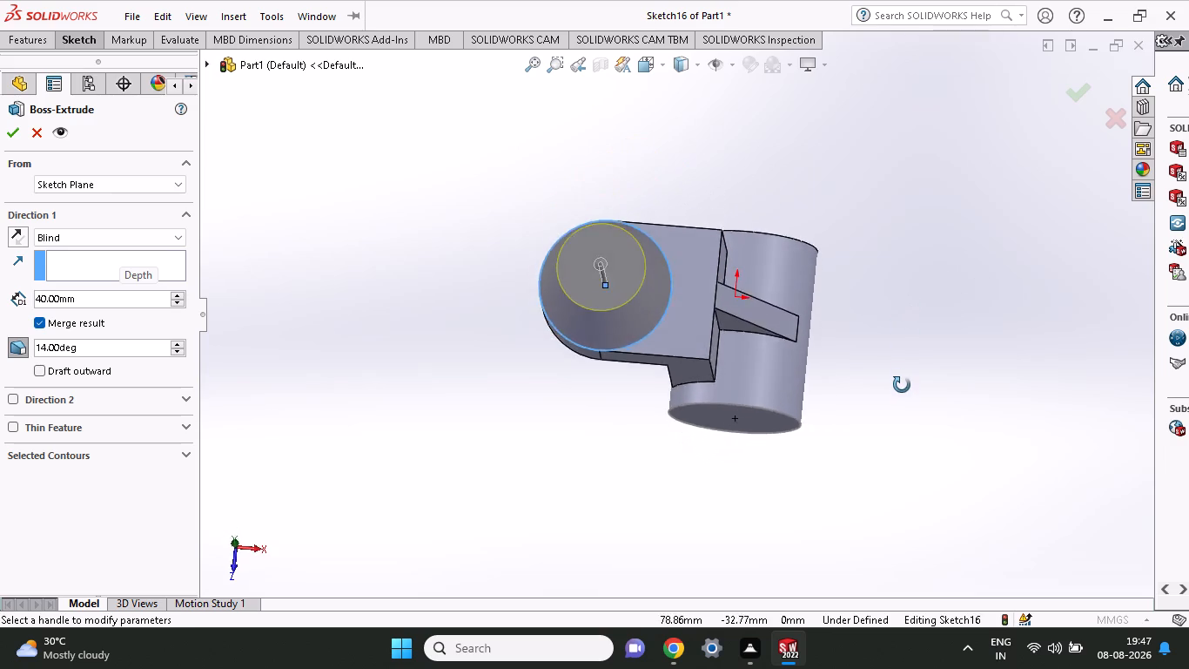
pyautogui.moveTo(902, 385); pyautogui.dragTo(903, 253, button='middle')
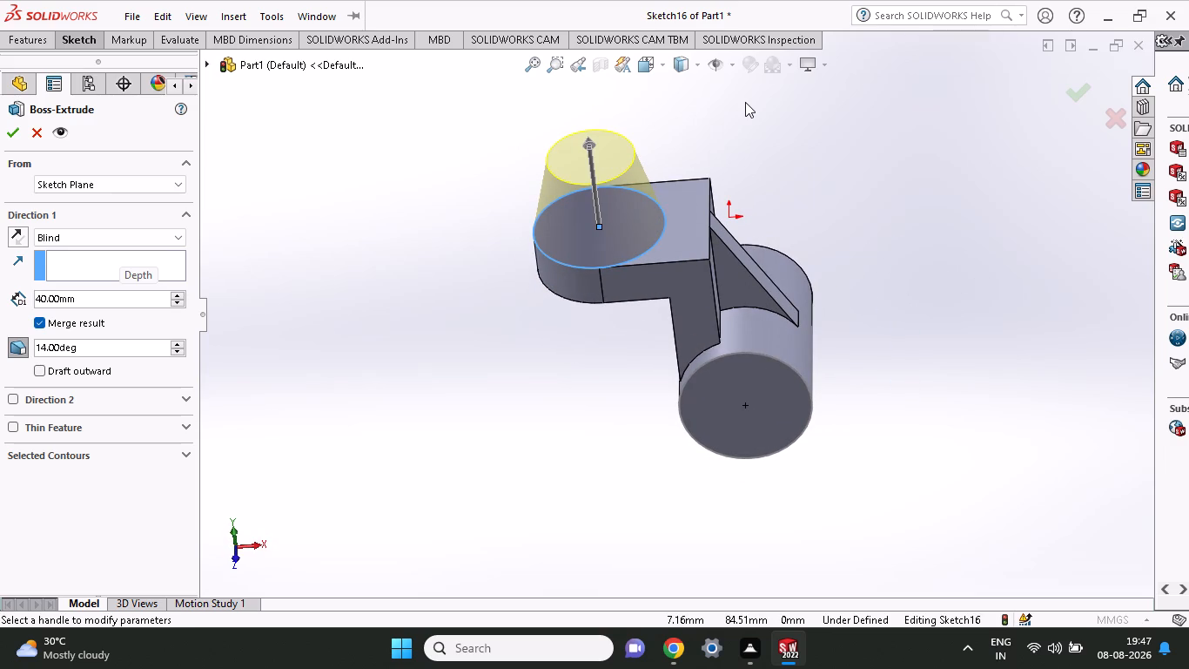
pyautogui.click(5, 139)
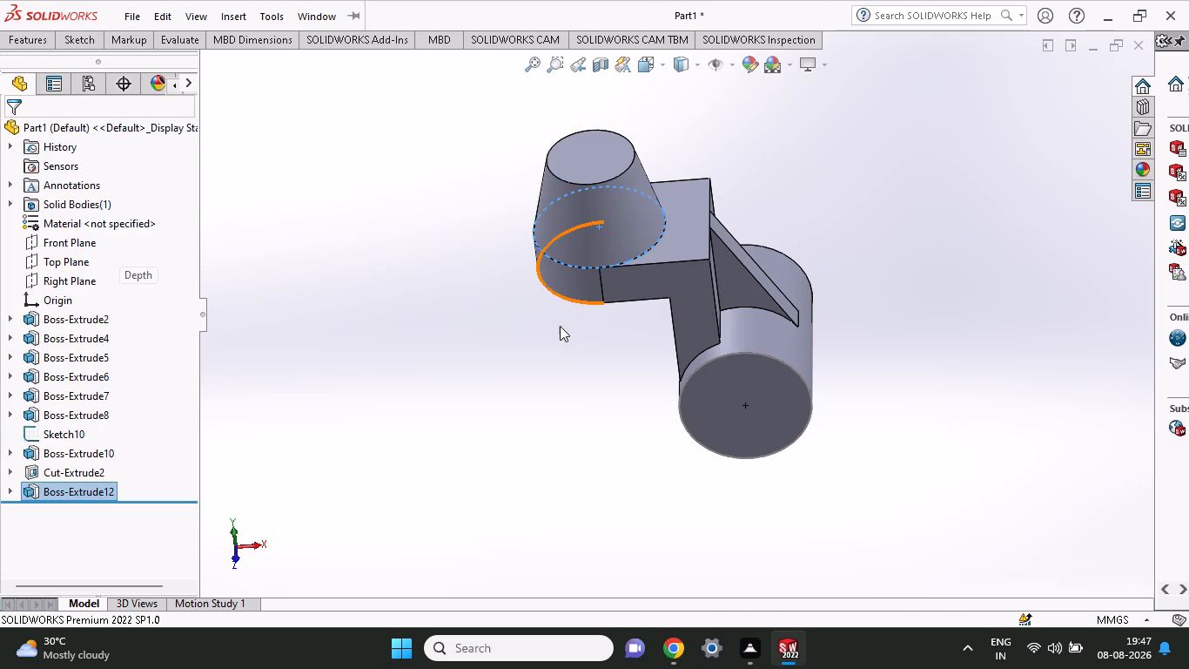
# Sketch a circle of about 6 mm radius near the centre of the tapered boss's top face.
pyautogui.moveTo(561, 295); pyautogui.dragTo(570, 441, button='middle')
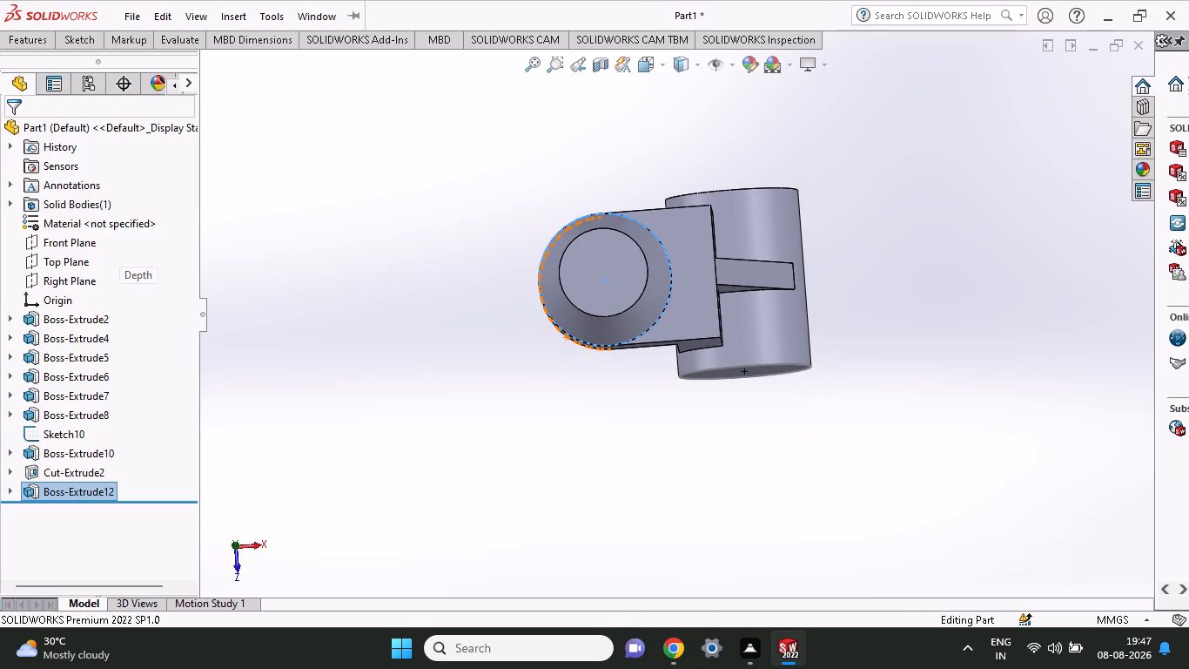
pyautogui.click(618, 299)
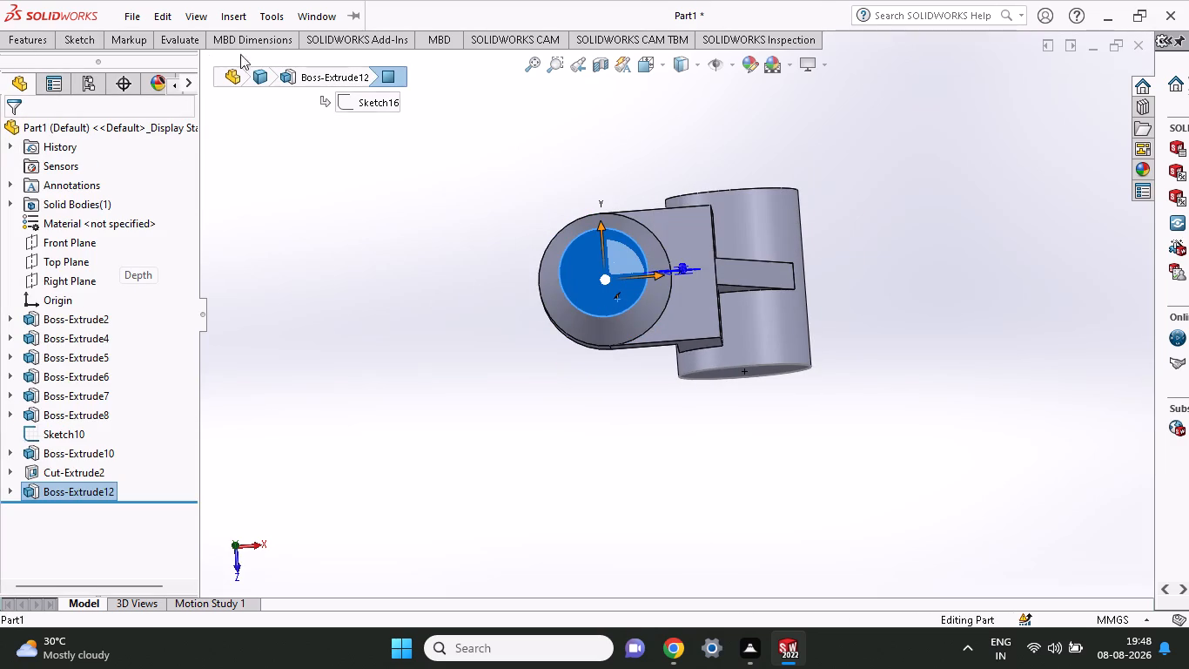
pyautogui.click(79, 38)
pyautogui.click(146, 65)
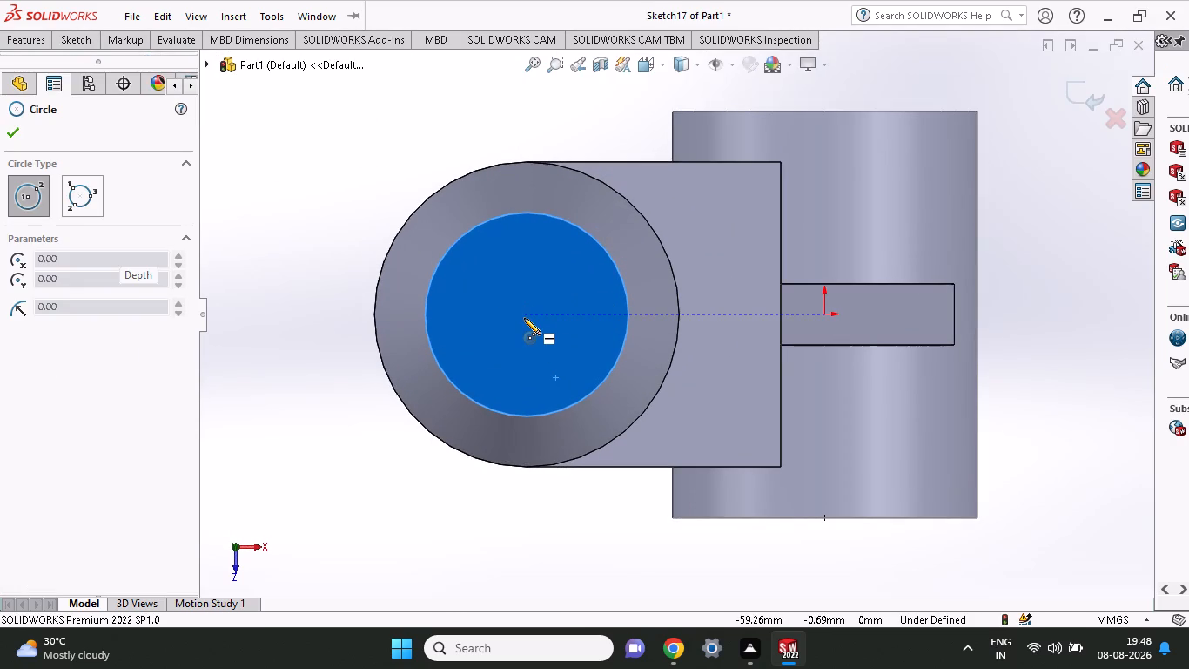
pyautogui.click(524, 318)
pyautogui.click(533, 344)
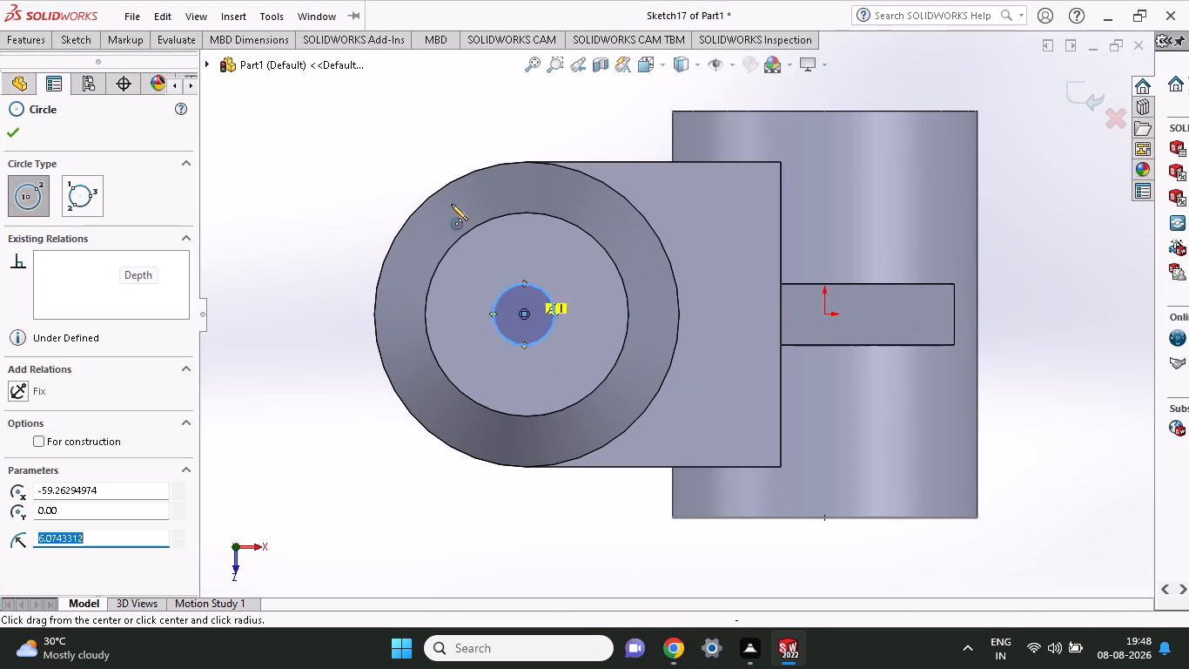
# Dimension the small circle on the boss's top face to a 20 mm diameter.
pyautogui.click(27, 33)
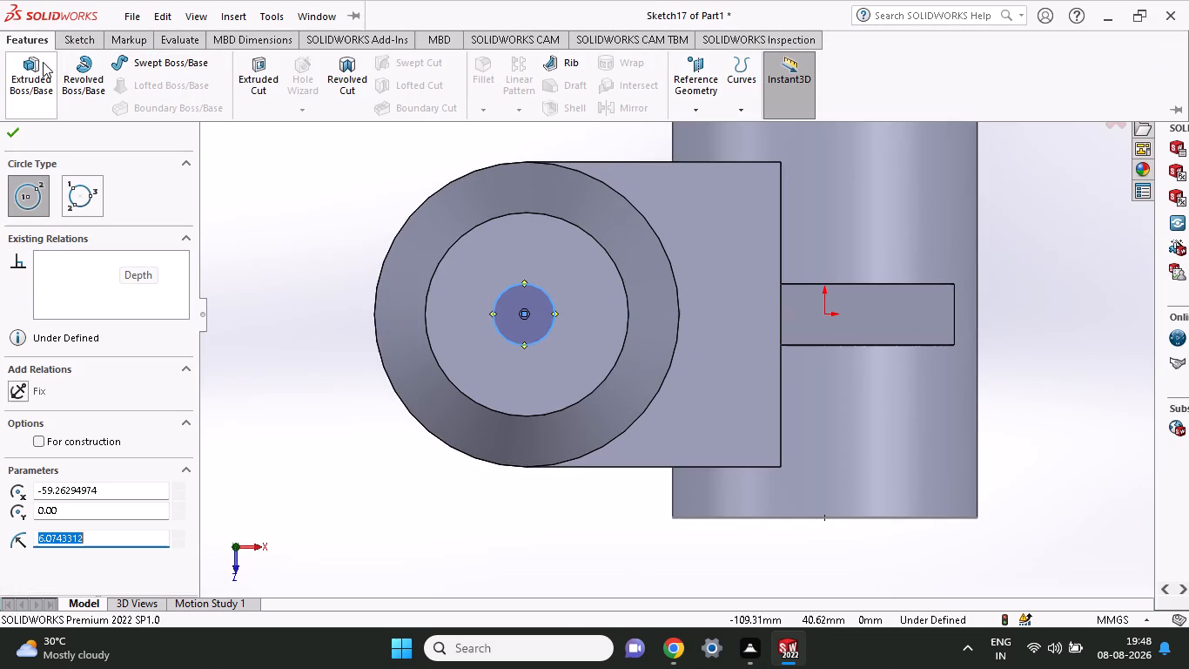
pyautogui.click(41, 35)
pyautogui.click(83, 35)
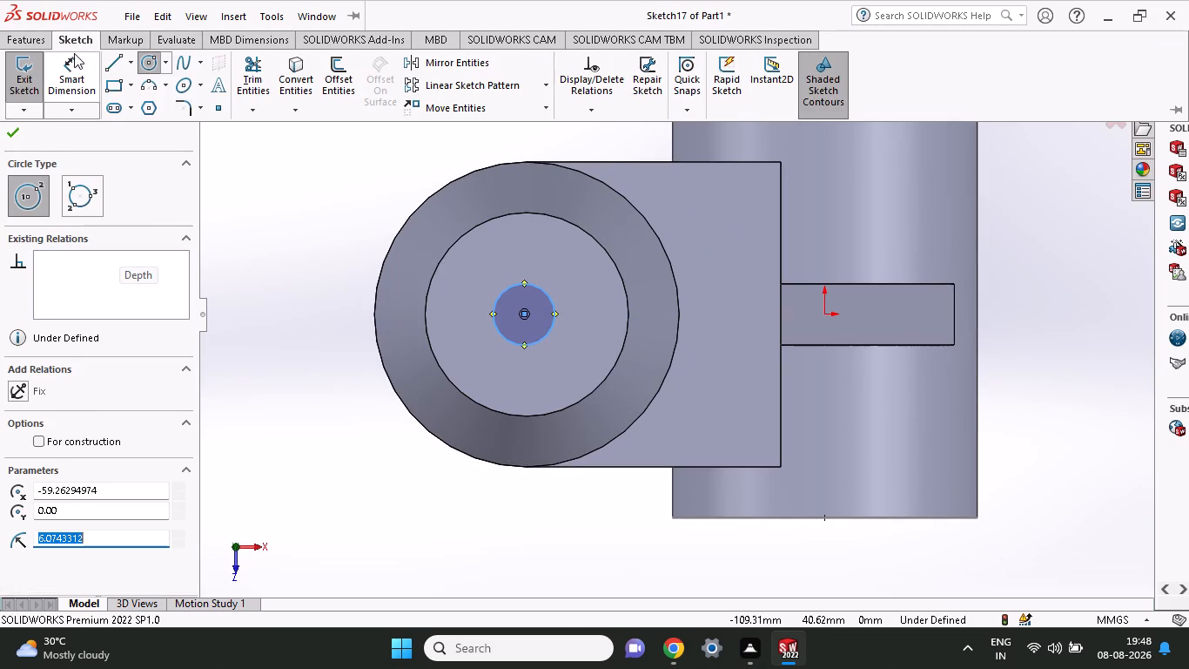
pyautogui.click(73, 56)
pyautogui.click(501, 334)
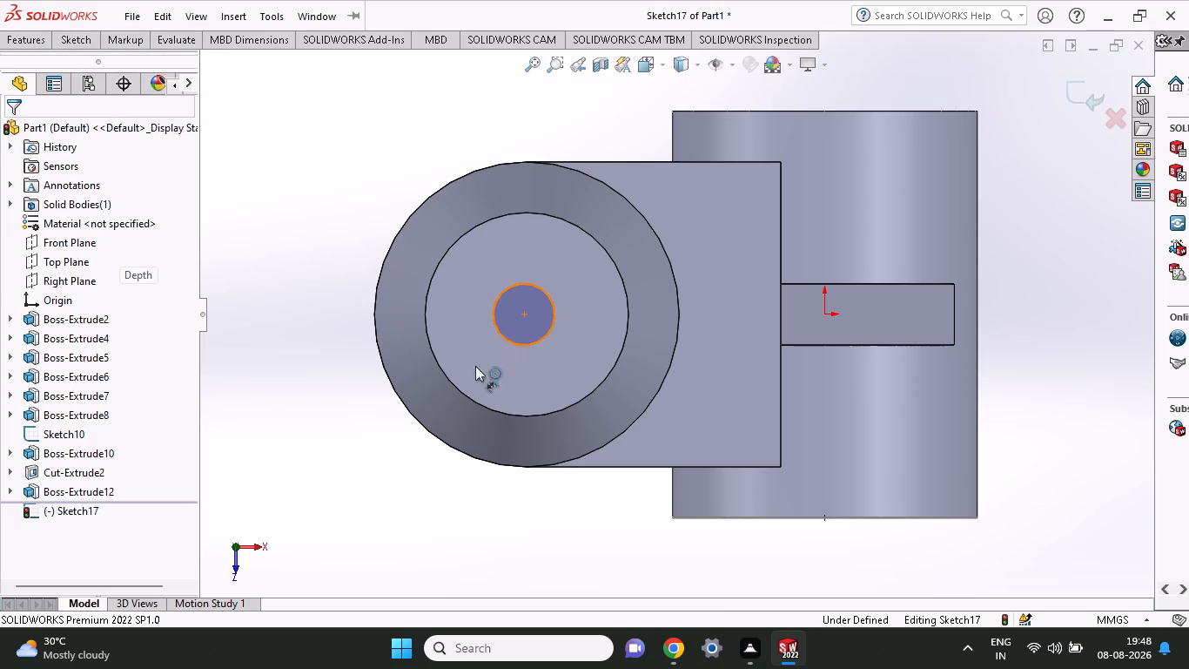
pyautogui.click(353, 486)
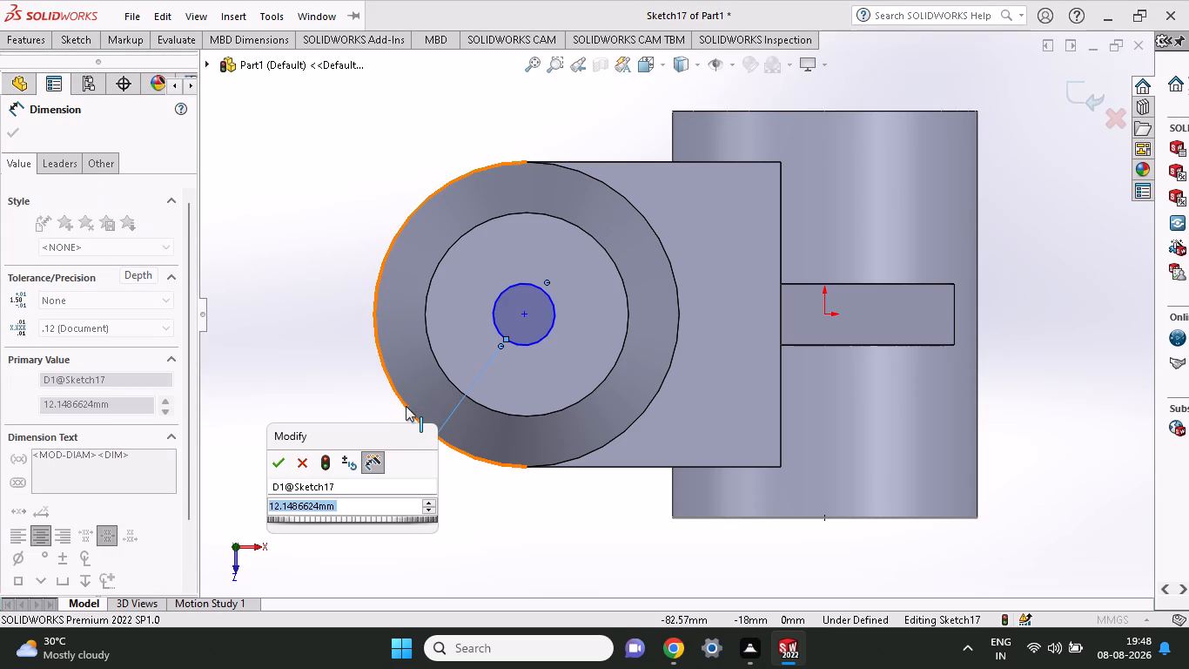
pyautogui.write('20')
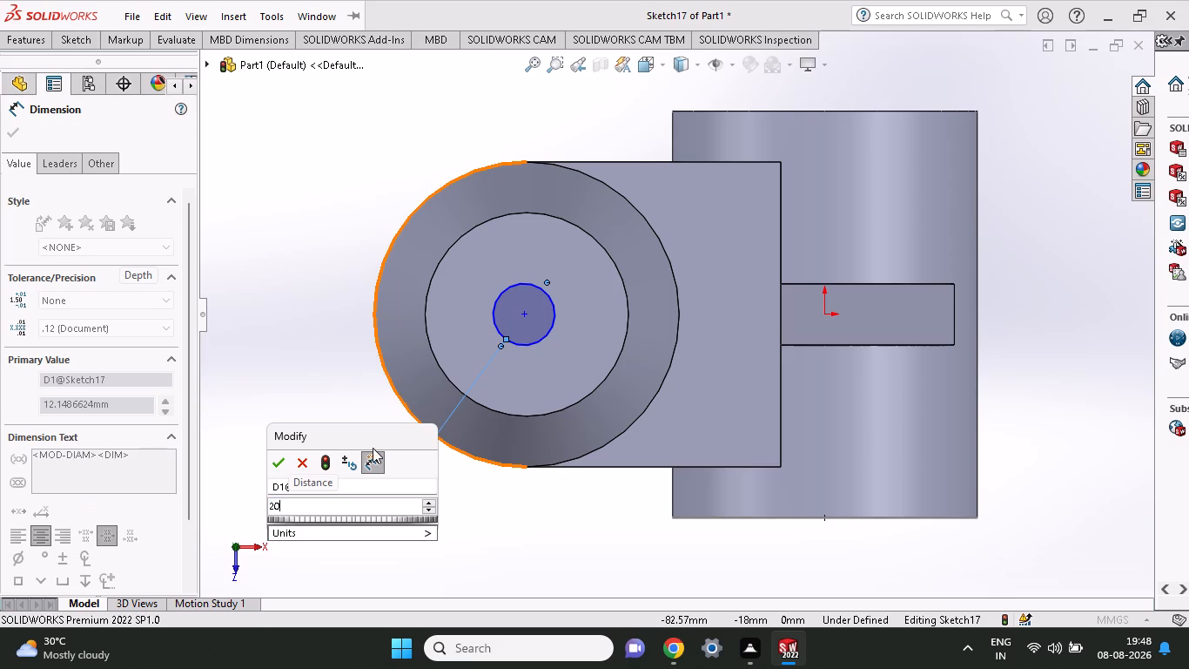
pyautogui.click(272, 462)
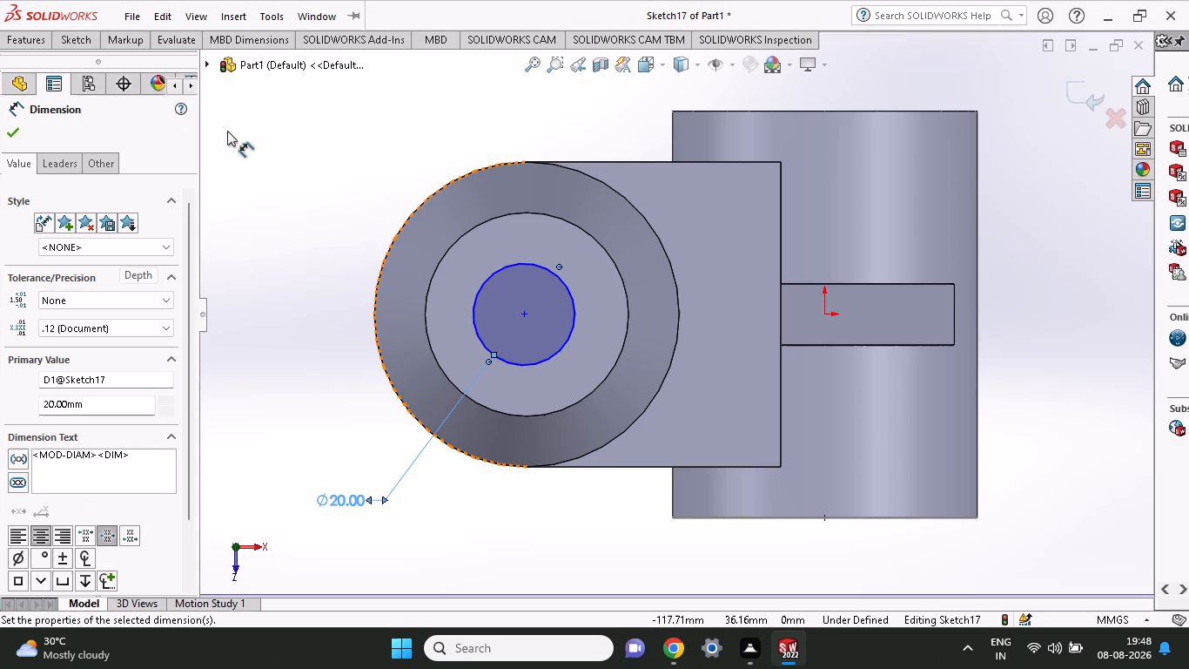
# Cut the 20 mm circle Through All to make a hole through the tapered boss and the arm.
pyautogui.click(20, 47)
pyautogui.click(261, 74)
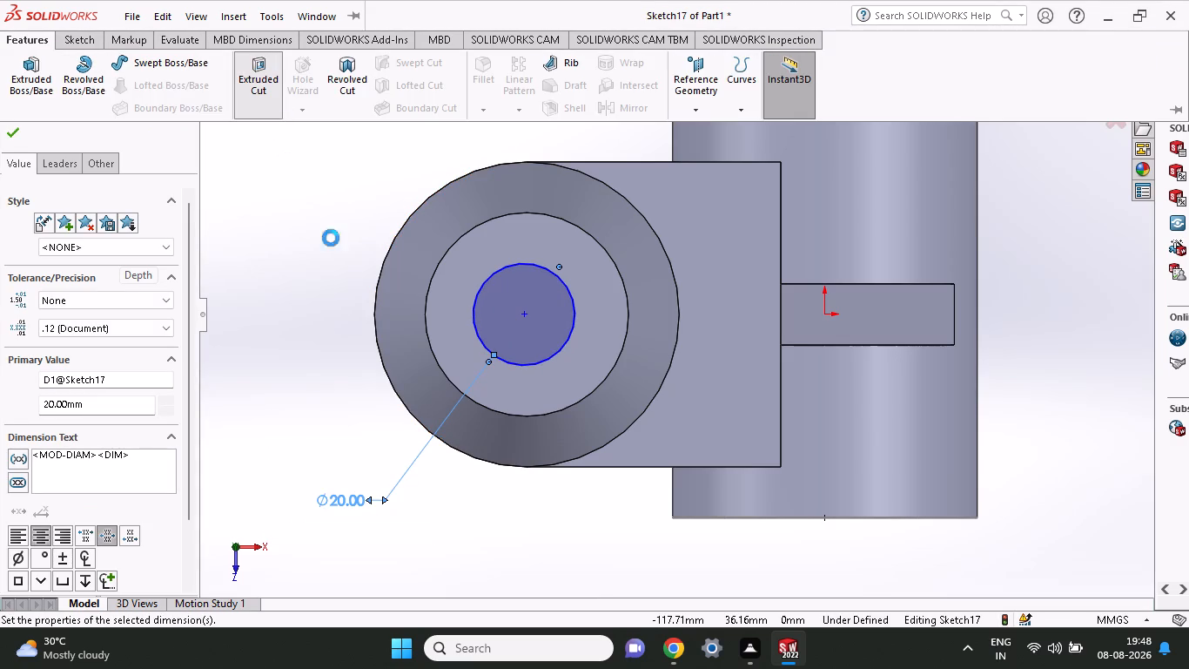
pyautogui.moveTo(302, 294); pyautogui.dragTo(303, 280, button='middle')
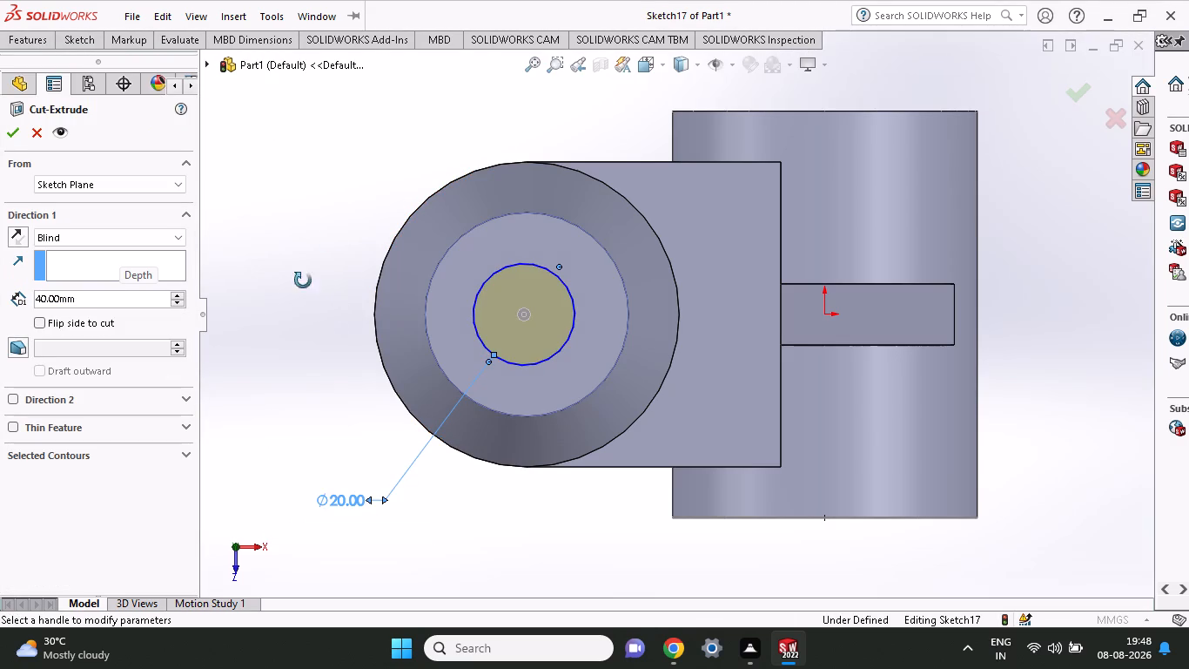
pyautogui.moveTo(303, 280); pyautogui.dragTo(319, 222, button='middle')
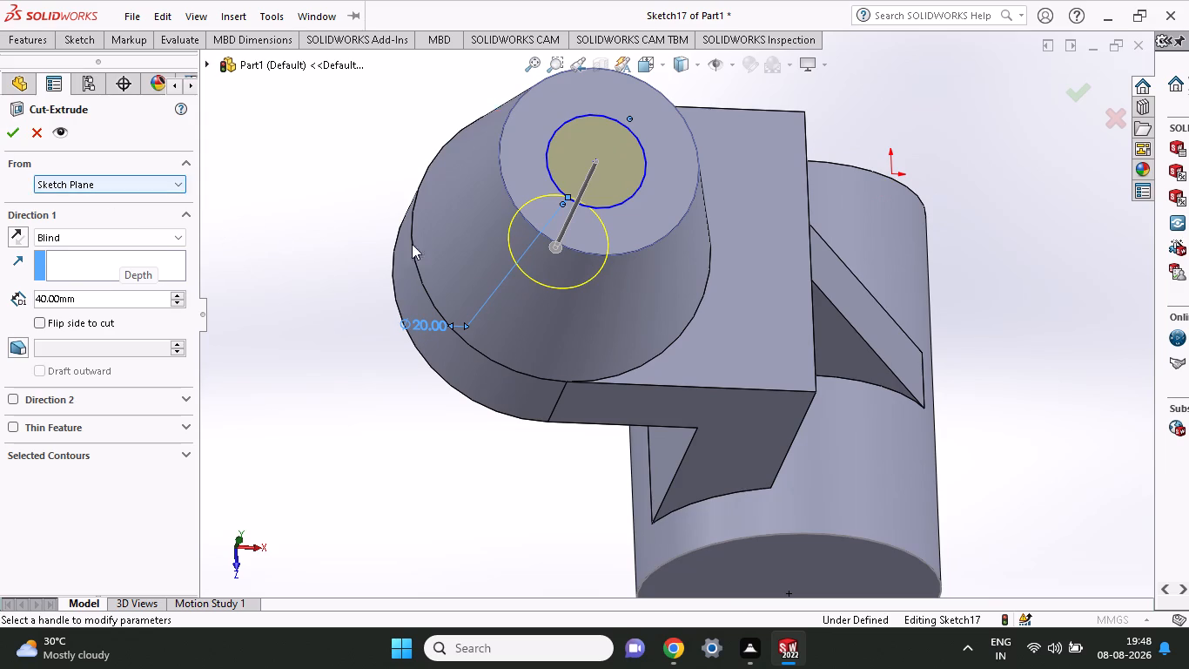
pyautogui.click(131, 228)
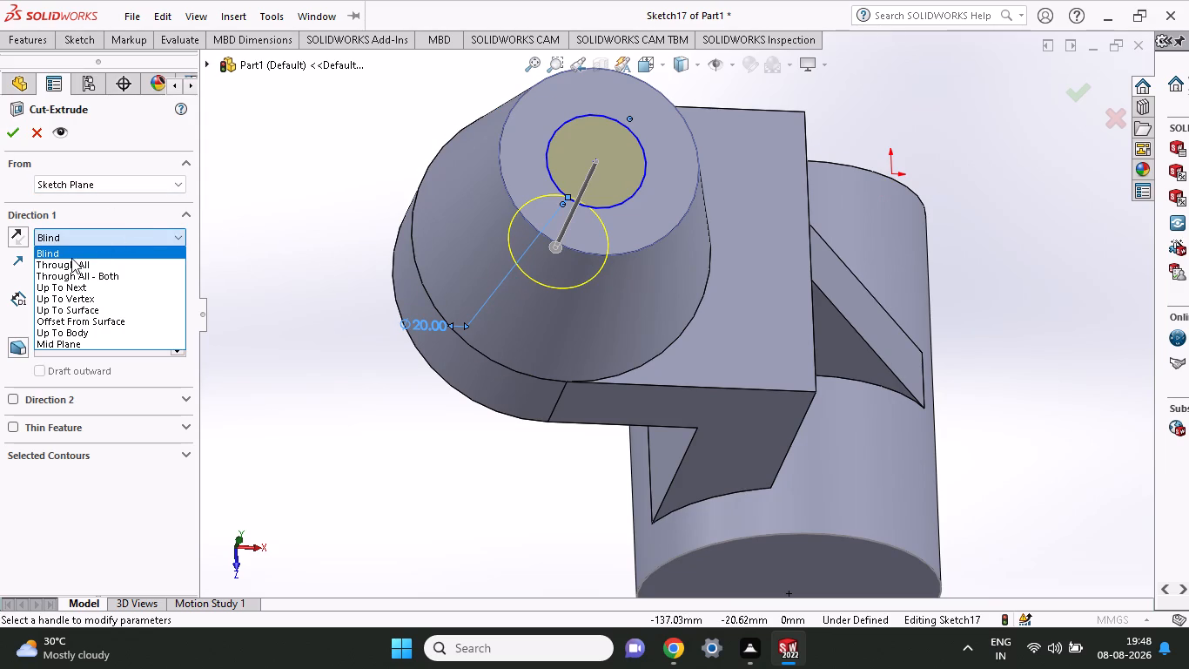
pyautogui.click(71, 258)
pyautogui.click(68, 231)
pyautogui.click(70, 259)
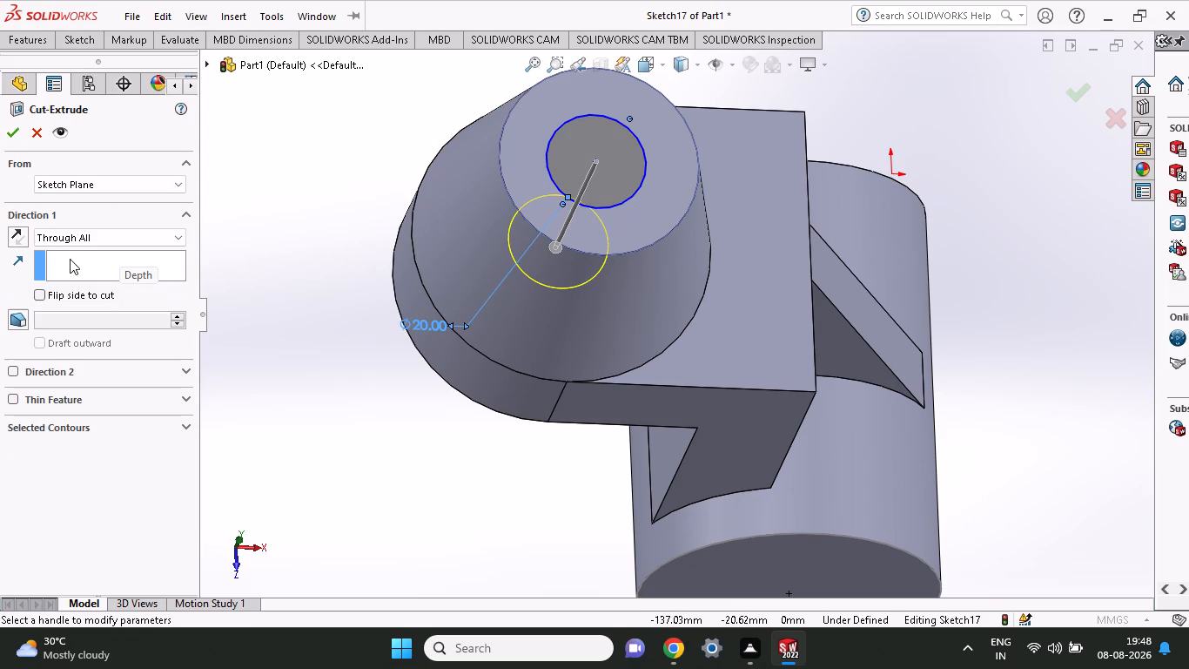
pyautogui.click(14, 134)
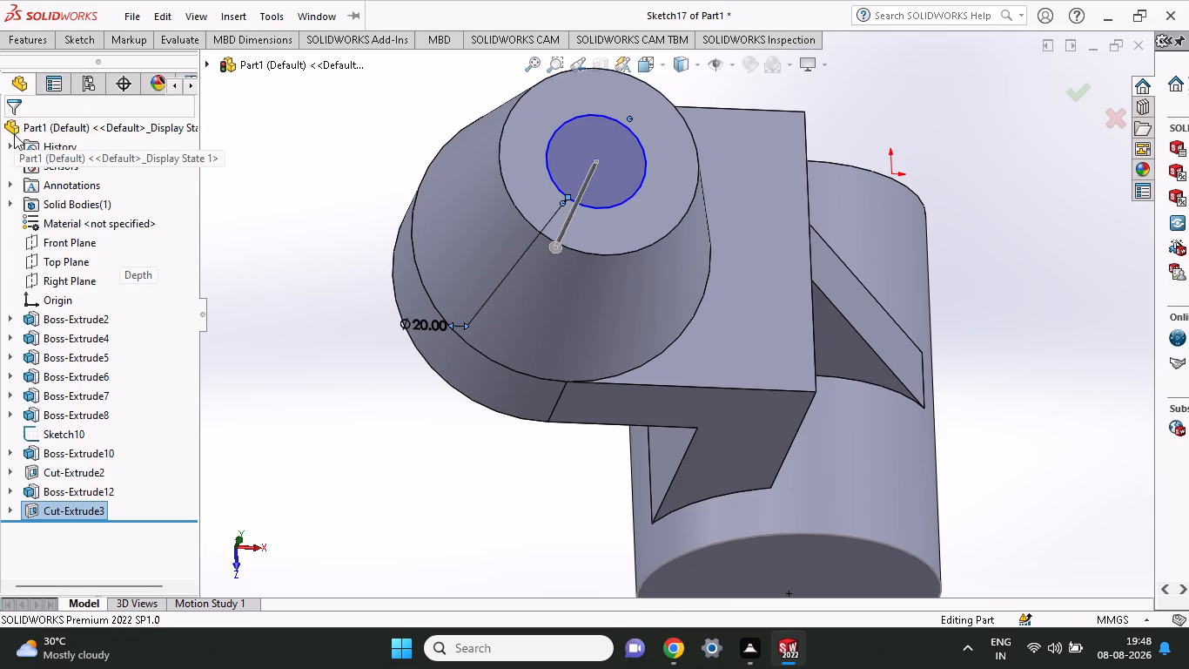
pyautogui.moveTo(1071, 468); pyautogui.dragTo(1011, 385, button='middle')
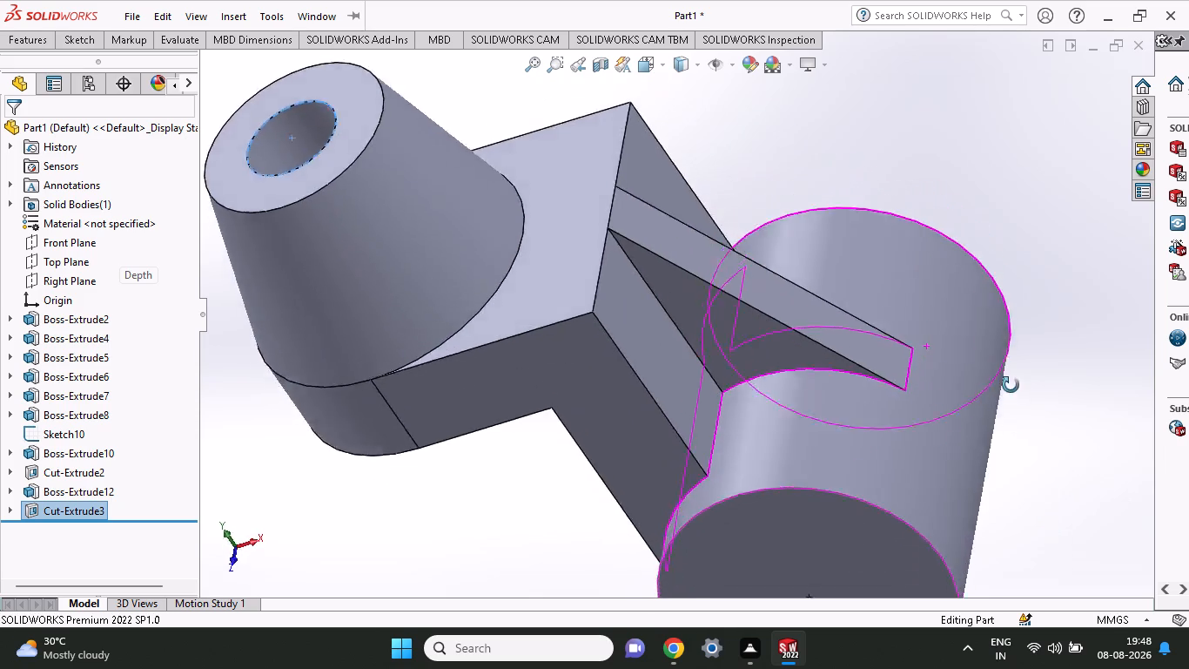
# Edit the 60 mm cylinder's end sketch and add a concentric circle of about 10.7 mm radius at the origin.
pyautogui.moveTo(1011, 385); pyautogui.dragTo(1030, 243, button='middle')
pyautogui.click(892, 454)
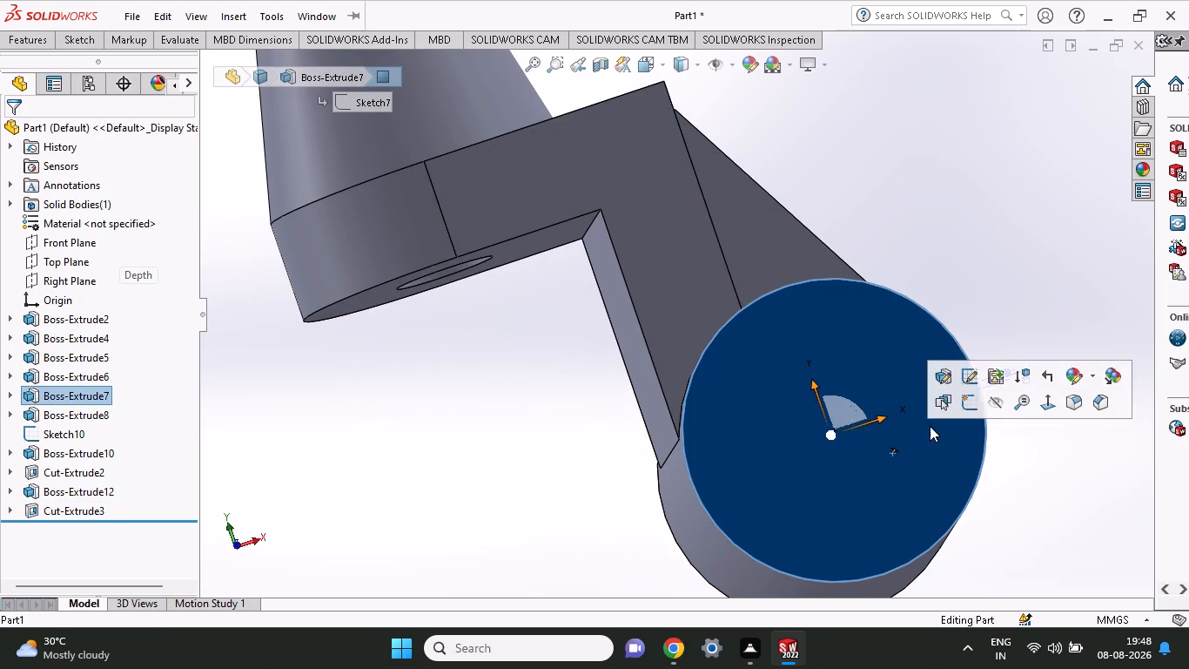
pyautogui.click(962, 376)
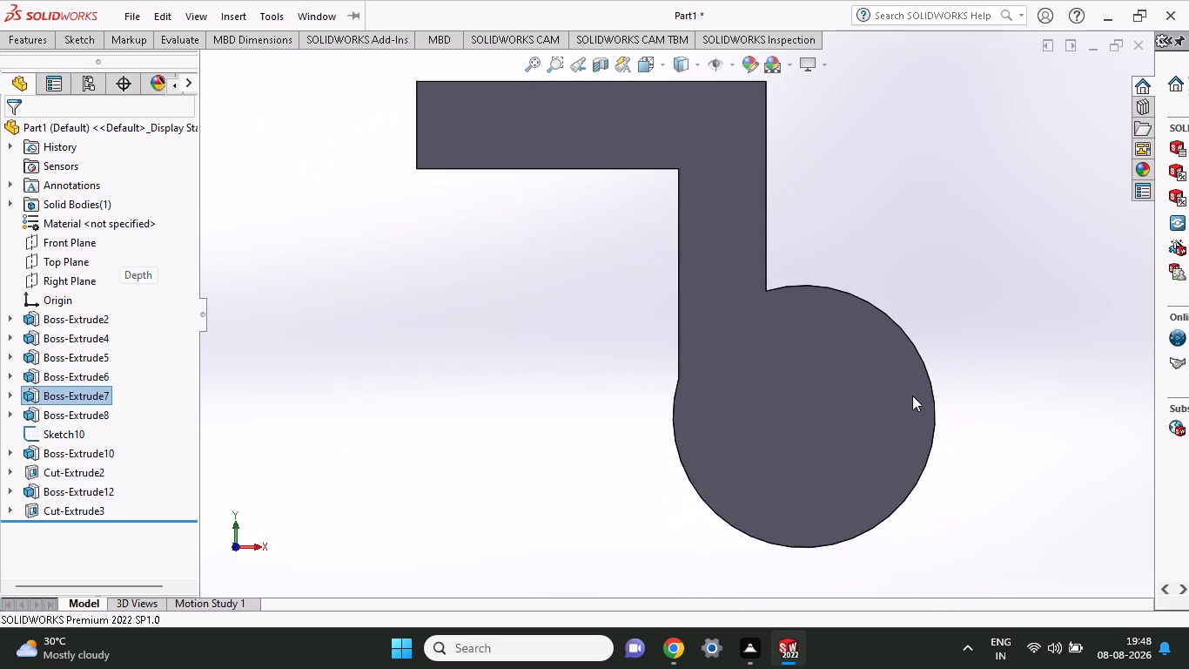
pyautogui.click(84, 43)
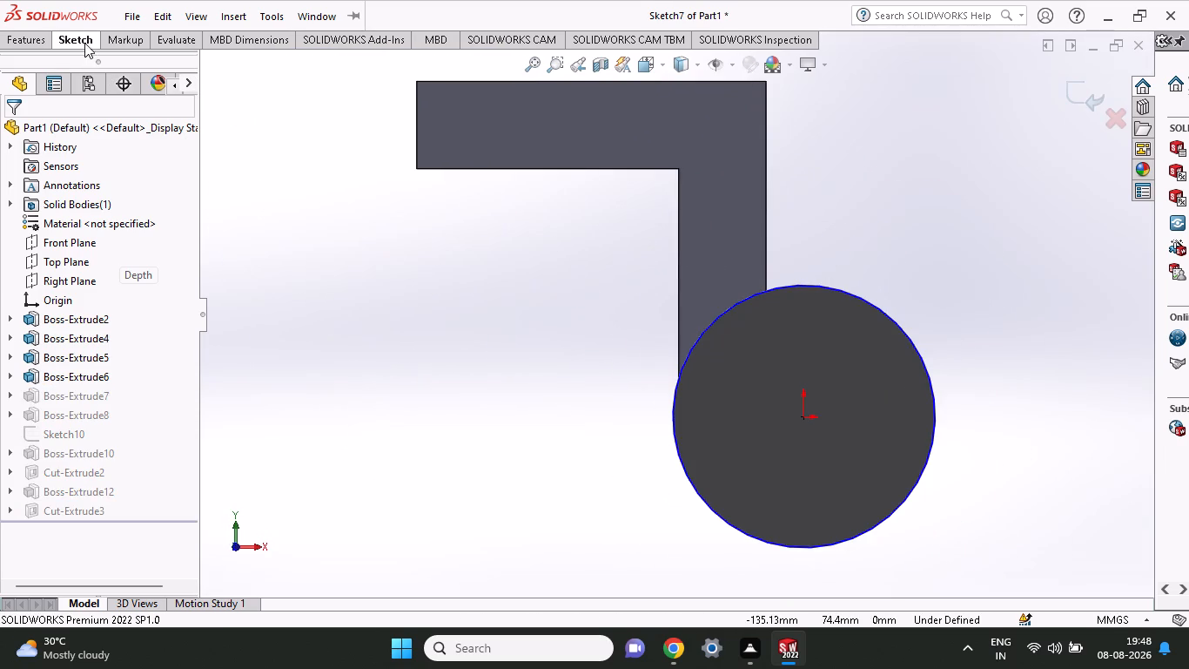
pyautogui.click(158, 62)
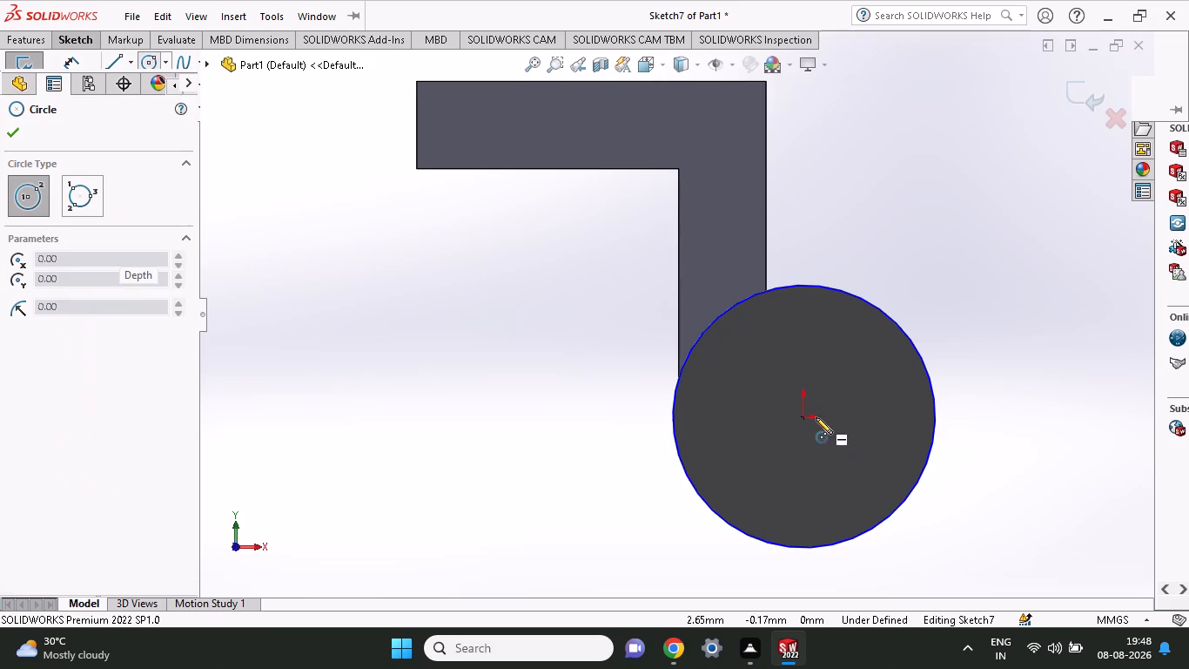
pyautogui.click(804, 416)
pyautogui.click(823, 459)
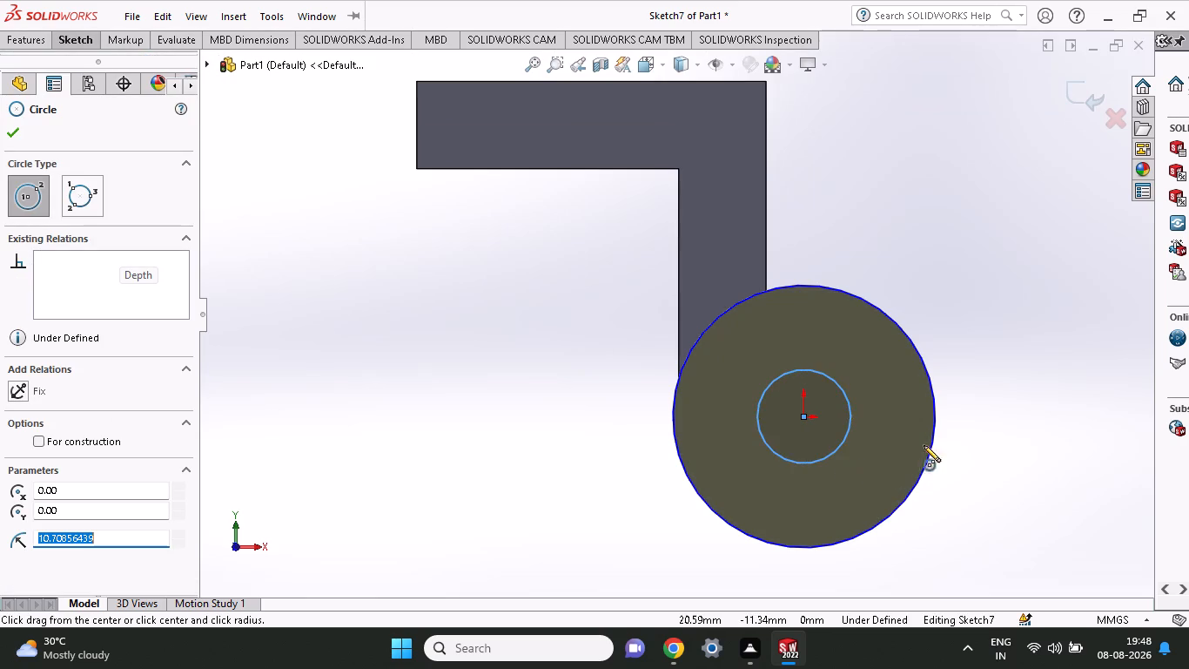
# Dimension the inner circle of the cylinder's sketch to a 30 mm diameter.
pyautogui.click(27, 41)
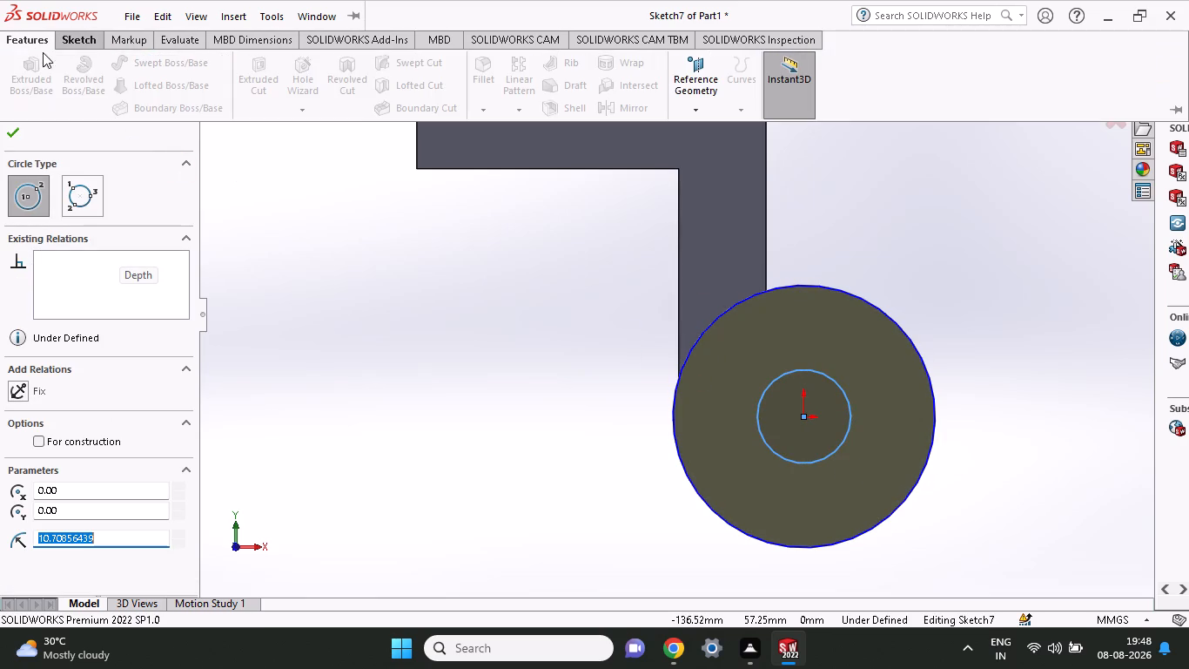
pyautogui.click(78, 31)
pyautogui.click(64, 53)
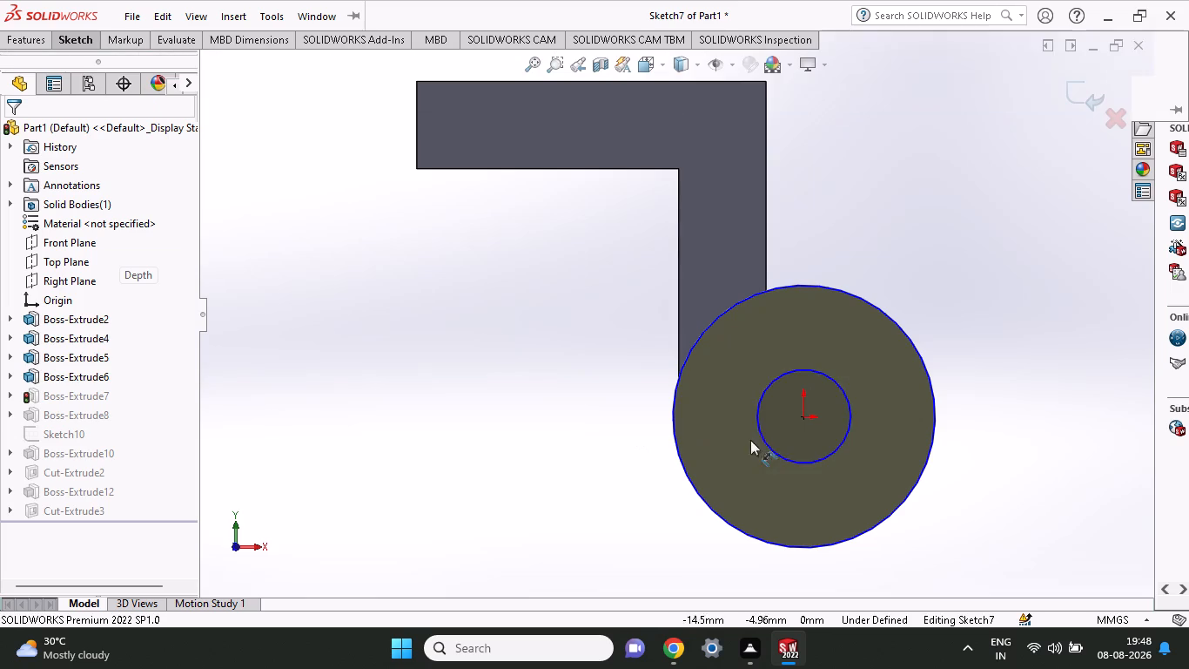
pyautogui.click(818, 462)
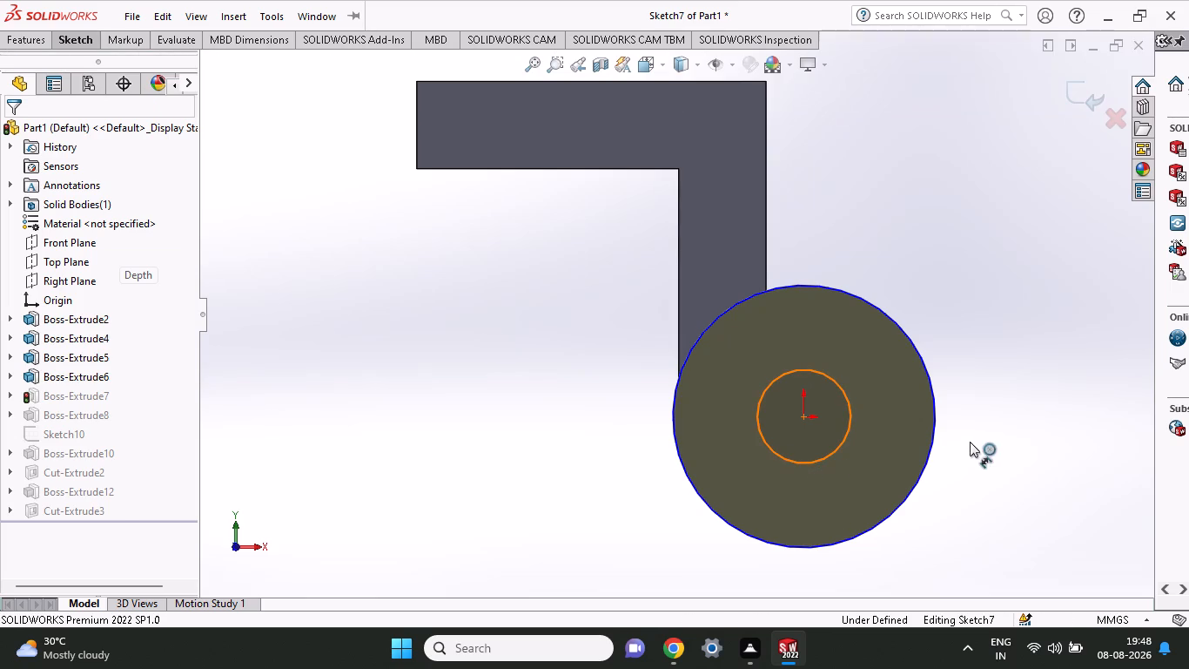
pyautogui.click(1035, 402)
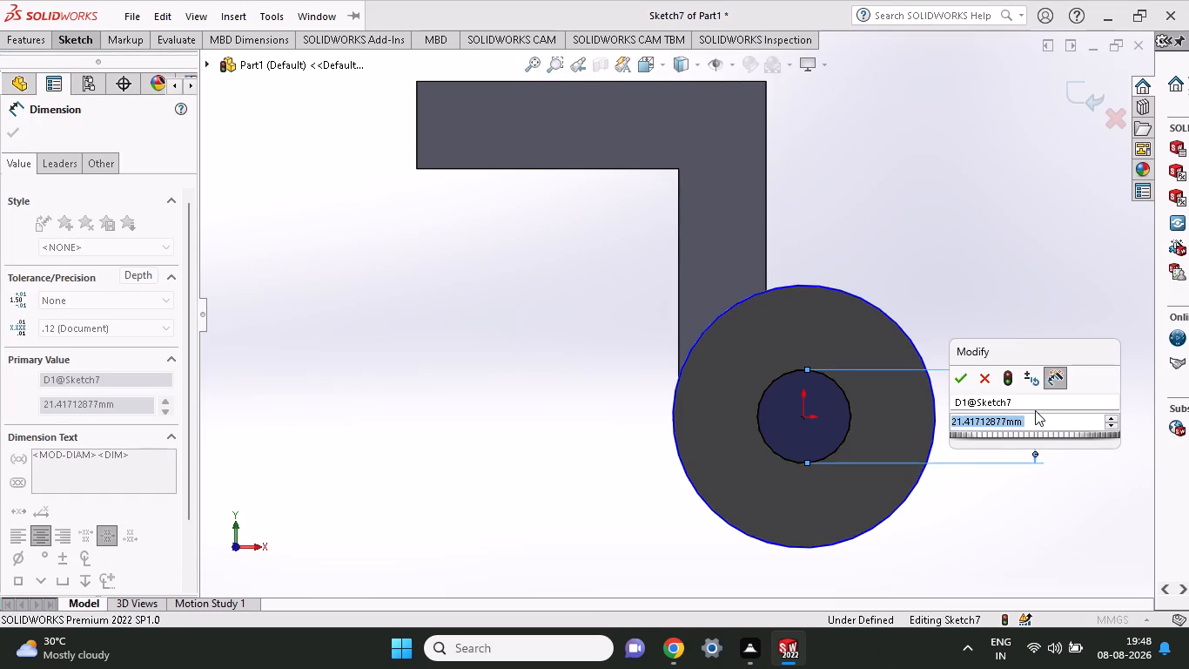
pyautogui.write('30')
pyautogui.click(963, 382)
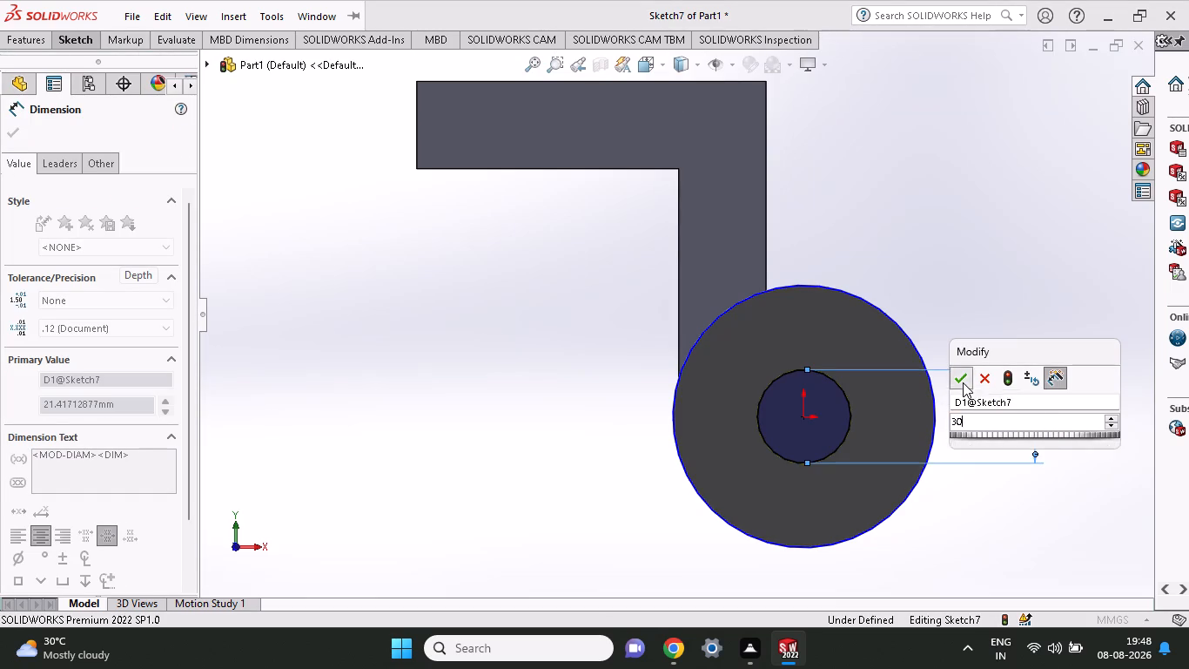
pyautogui.click(21, 44)
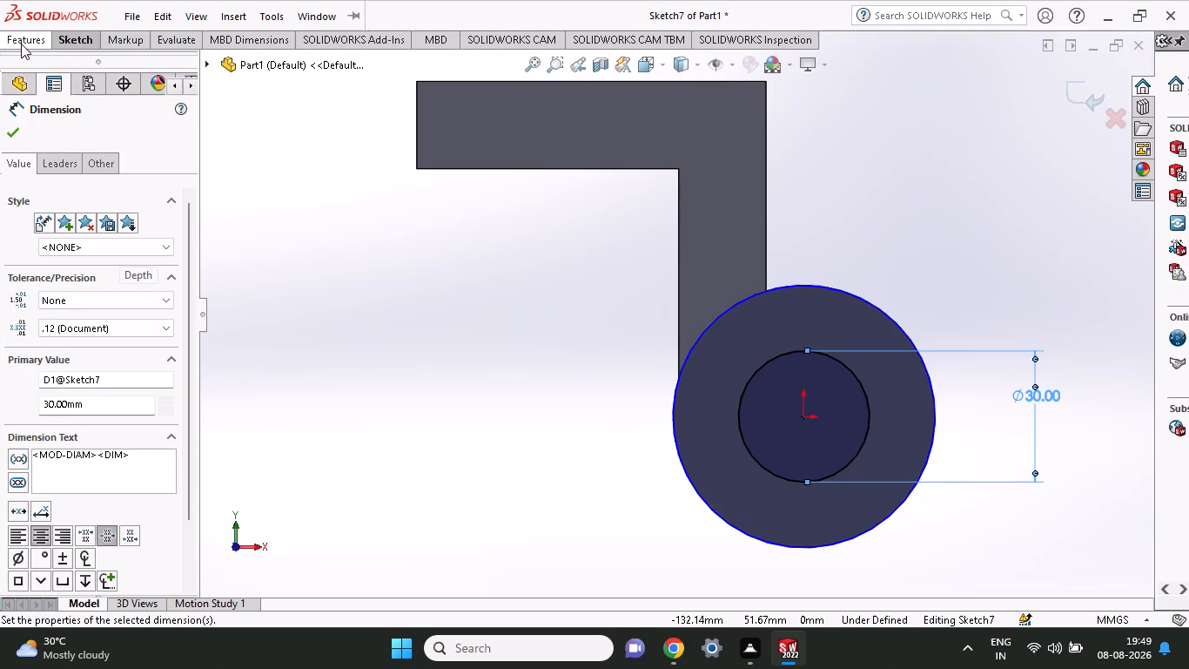
pyautogui.click(76, 39)
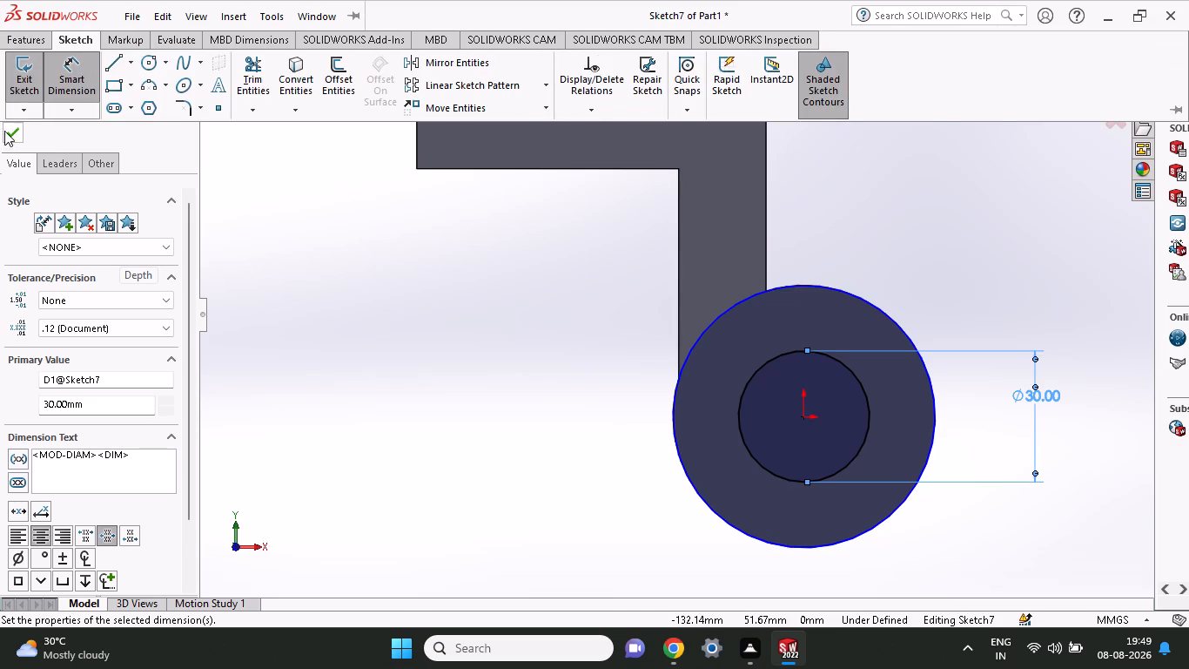
pyautogui.click(4, 131)
# Finish editing the cylinder's sketch and return to the part.
pyautogui.click(14, 47)
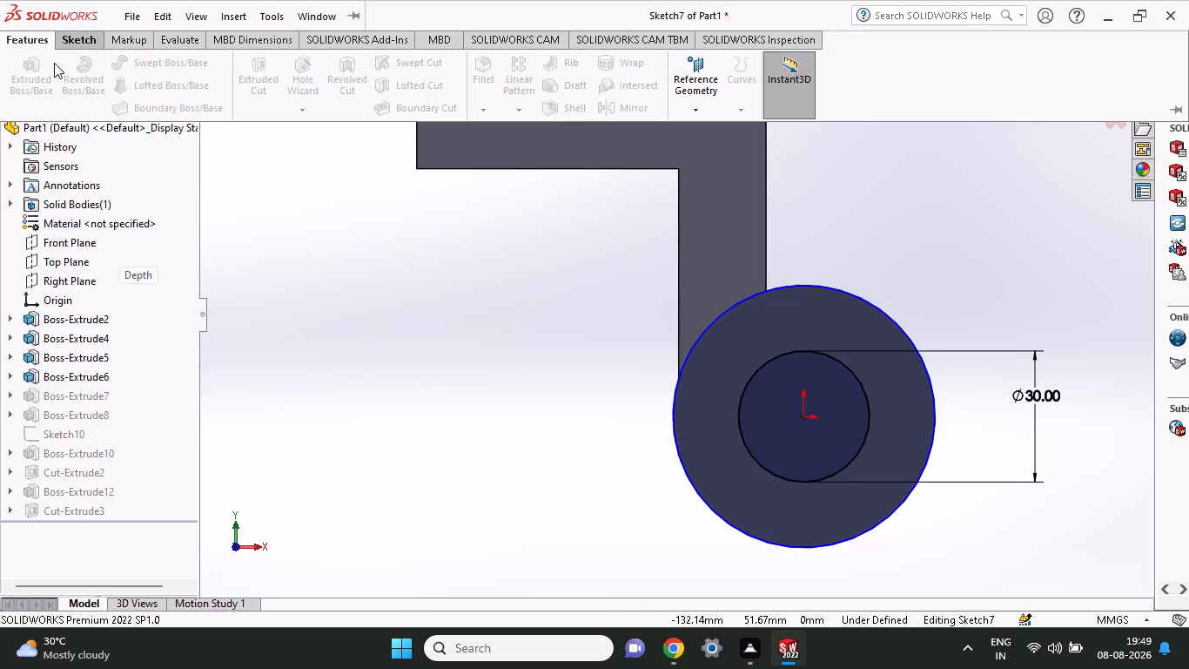
pyautogui.click(222, 192)
pyautogui.click(659, 517)
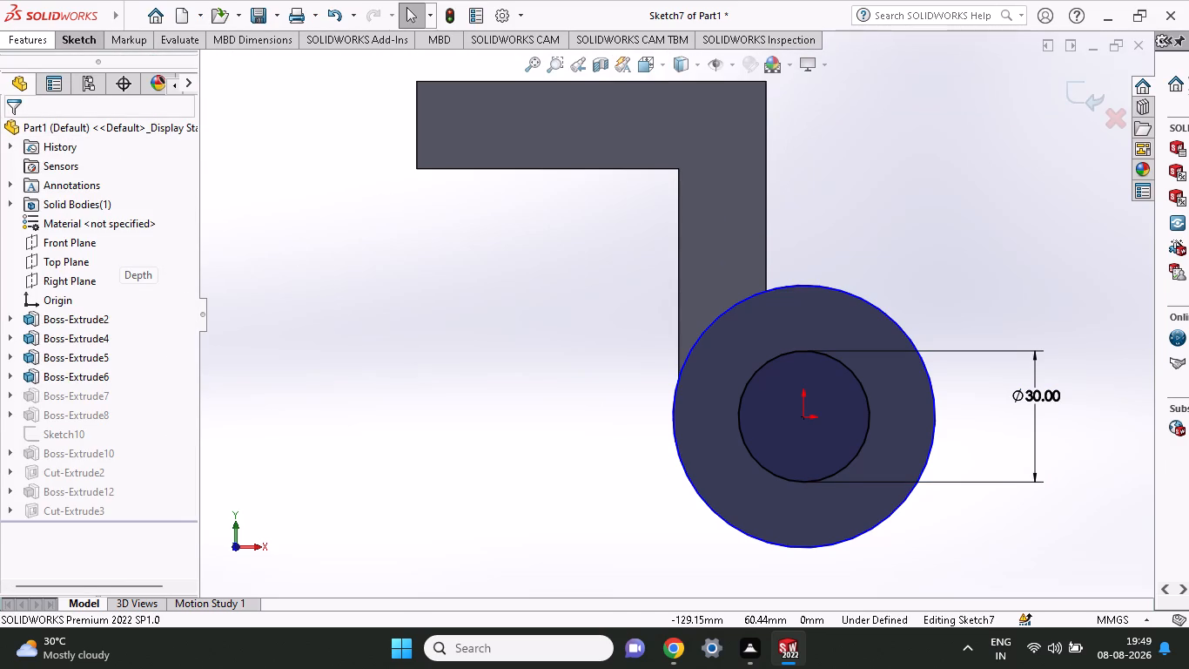
pyautogui.click(30, 40)
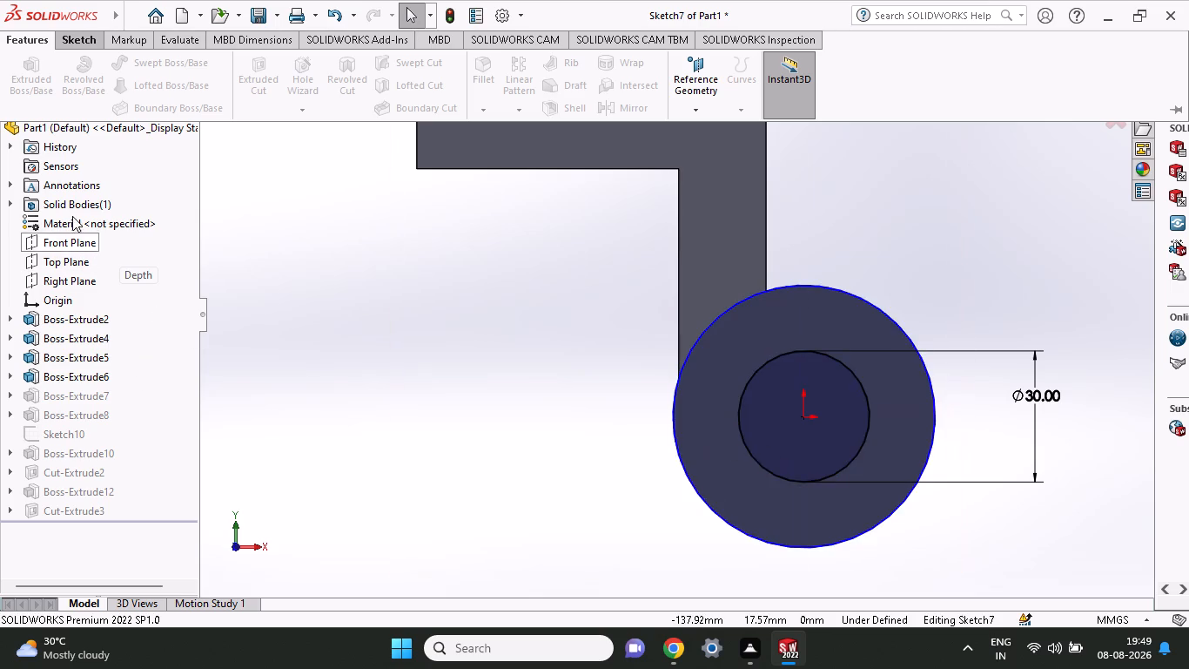
pyautogui.press('Escape')
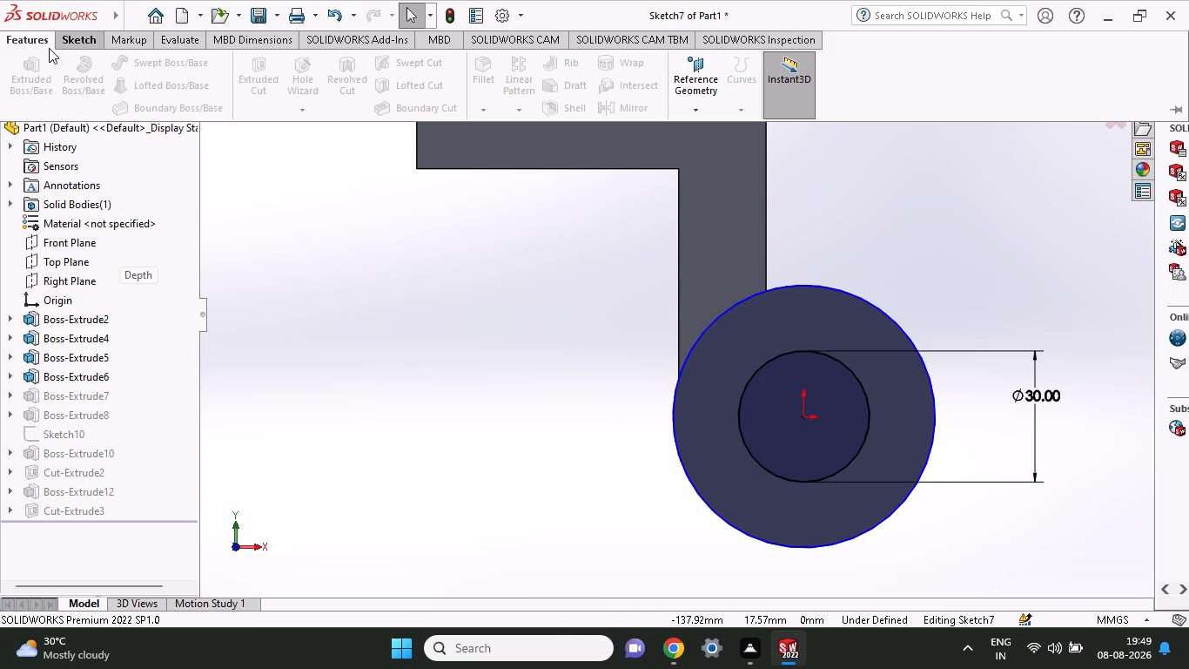
pyautogui.click(69, 45)
pyautogui.click(31, 35)
pyautogui.doubleClick(38, 88)
pyautogui.rightClick(201, 238)
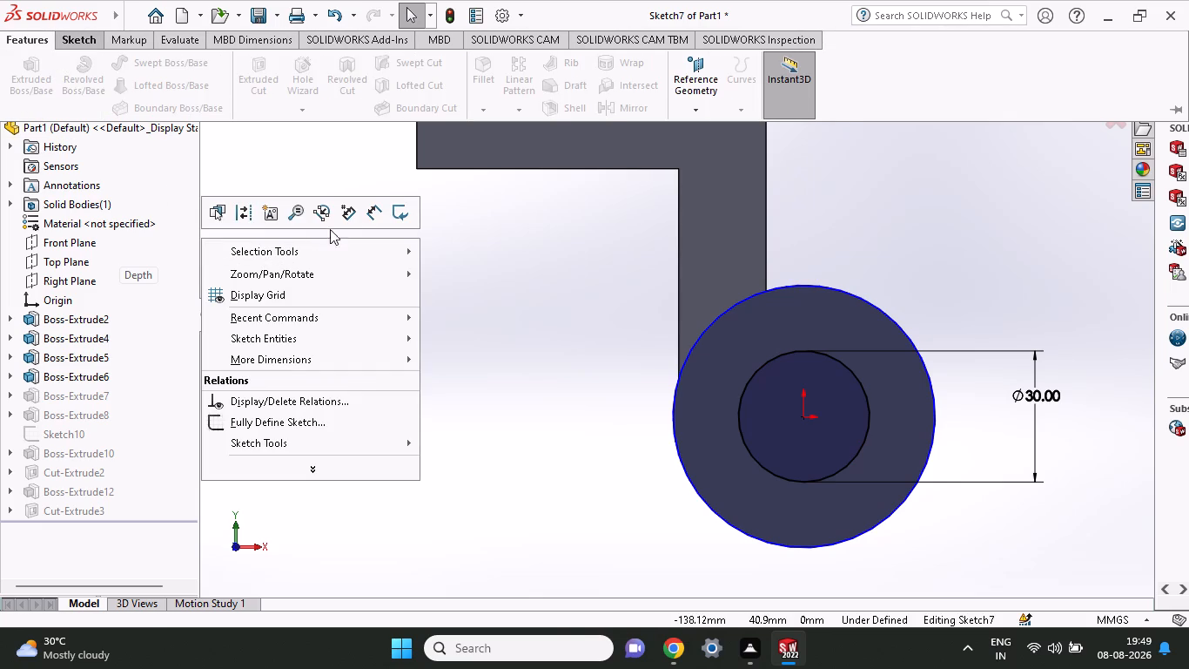
pyautogui.click(400, 219)
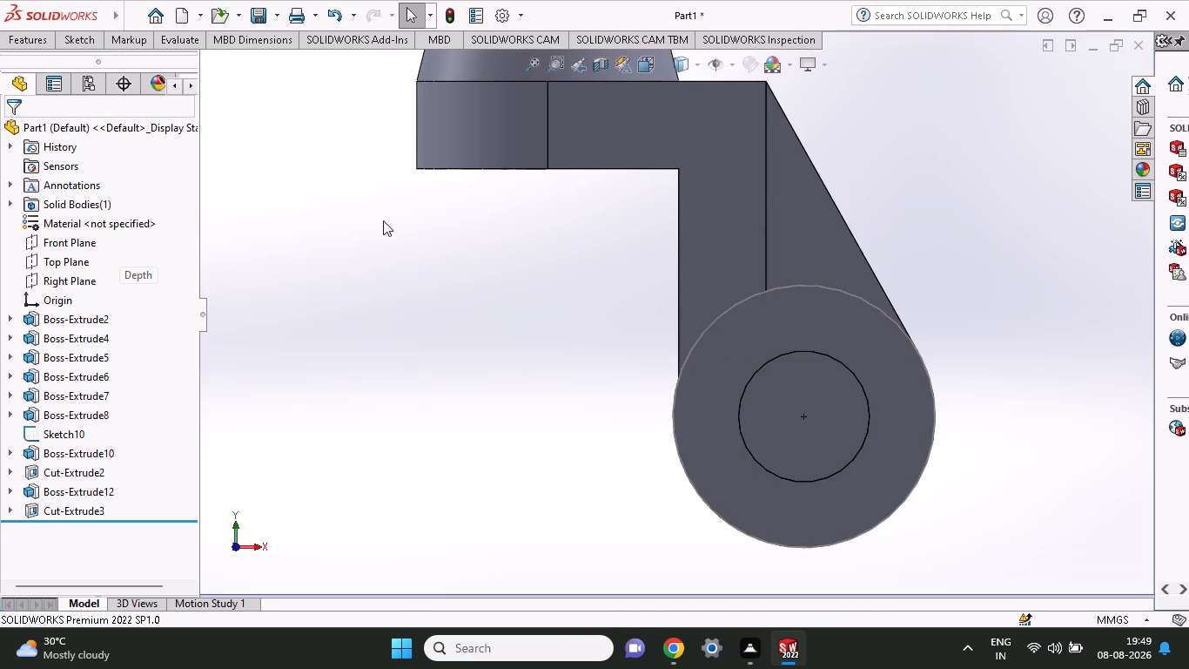
# On the inner circular face at the cylinder's end, sketch a circle of about 15.3 mm radius centred on the origin.
pyautogui.click(47, 34)
pyautogui.click(50, 84)
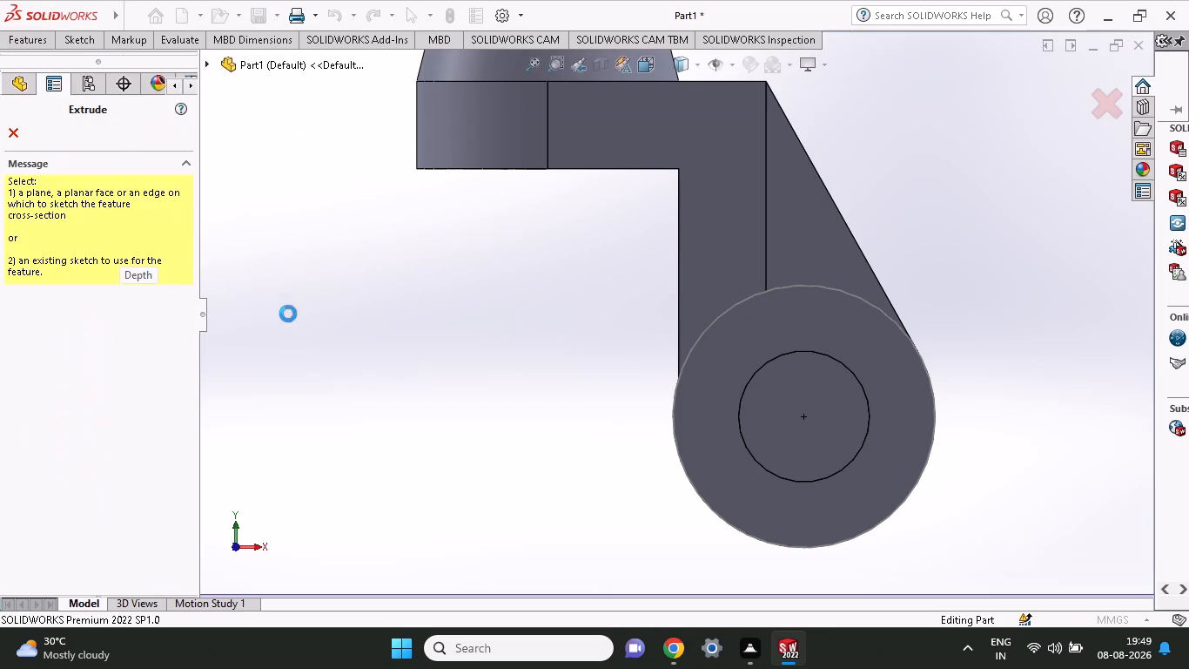
pyautogui.click(783, 459)
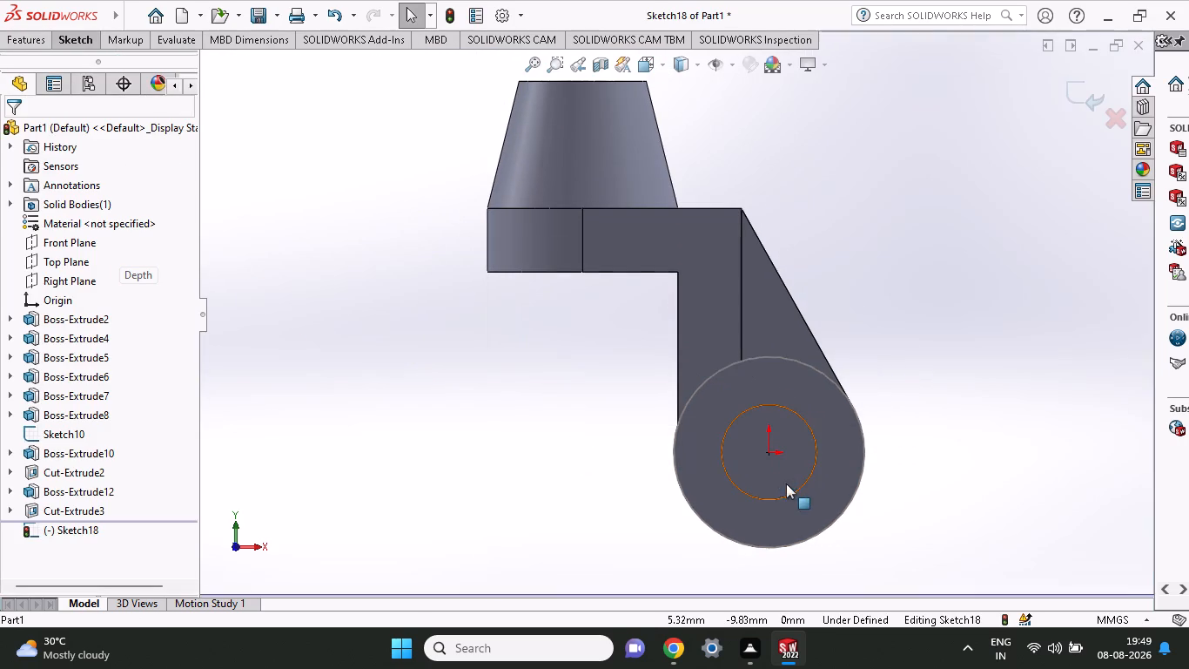
pyautogui.click(72, 45)
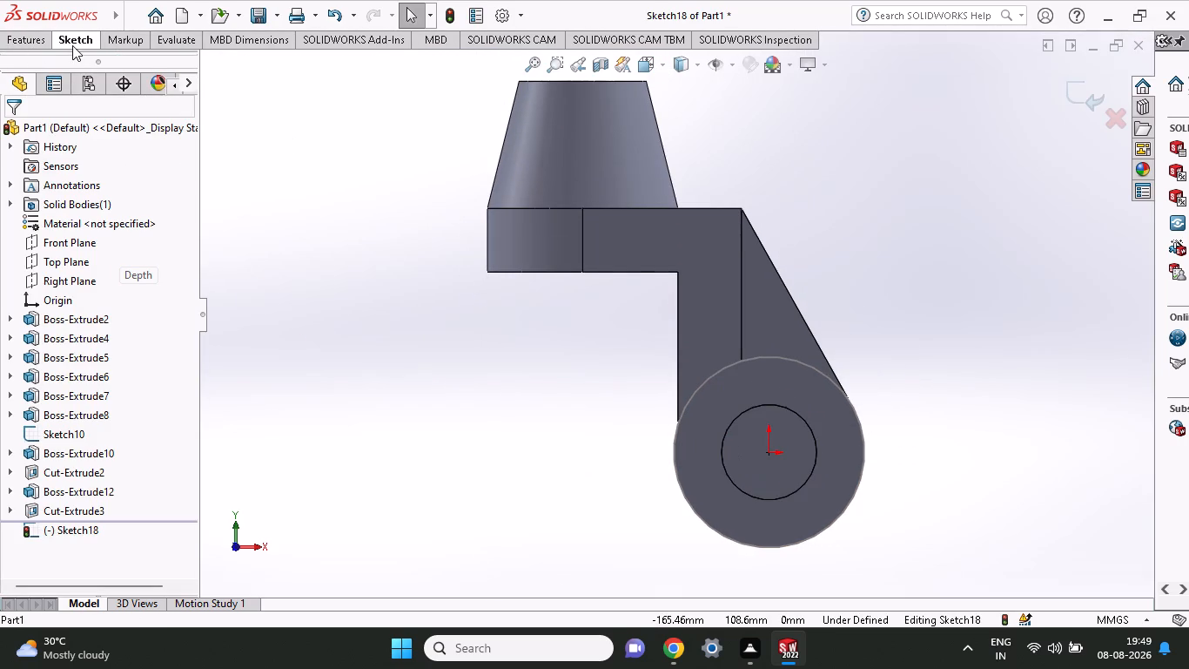
pyautogui.click(138, 61)
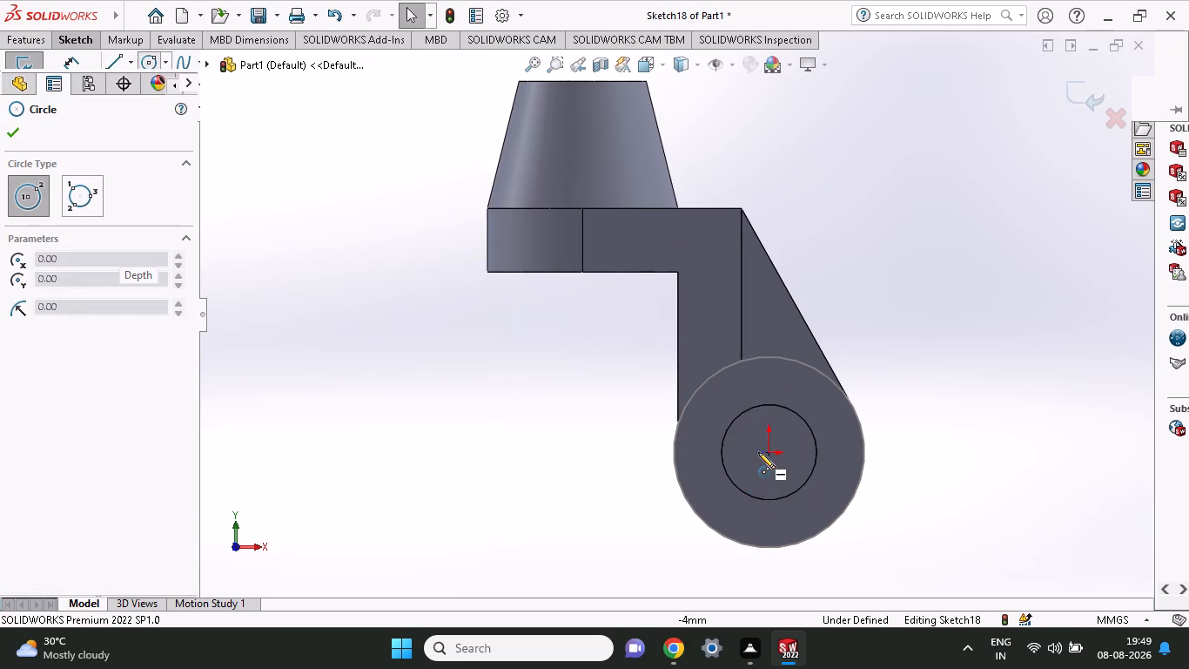
pyautogui.click(769, 452)
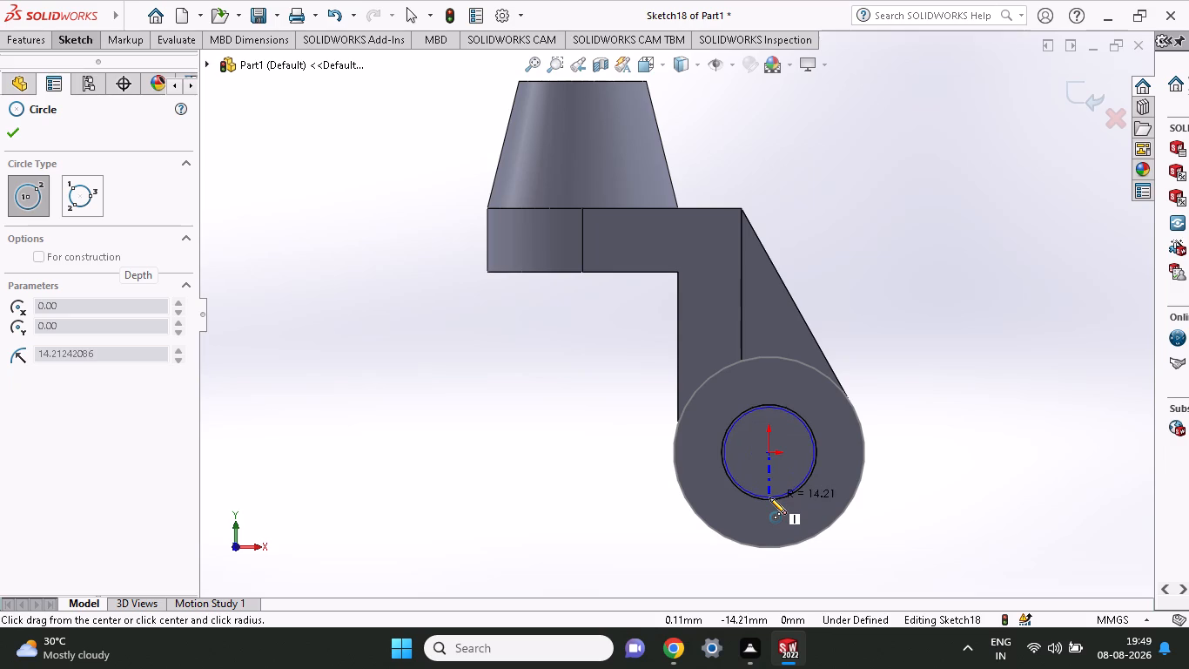
pyautogui.click(769, 501)
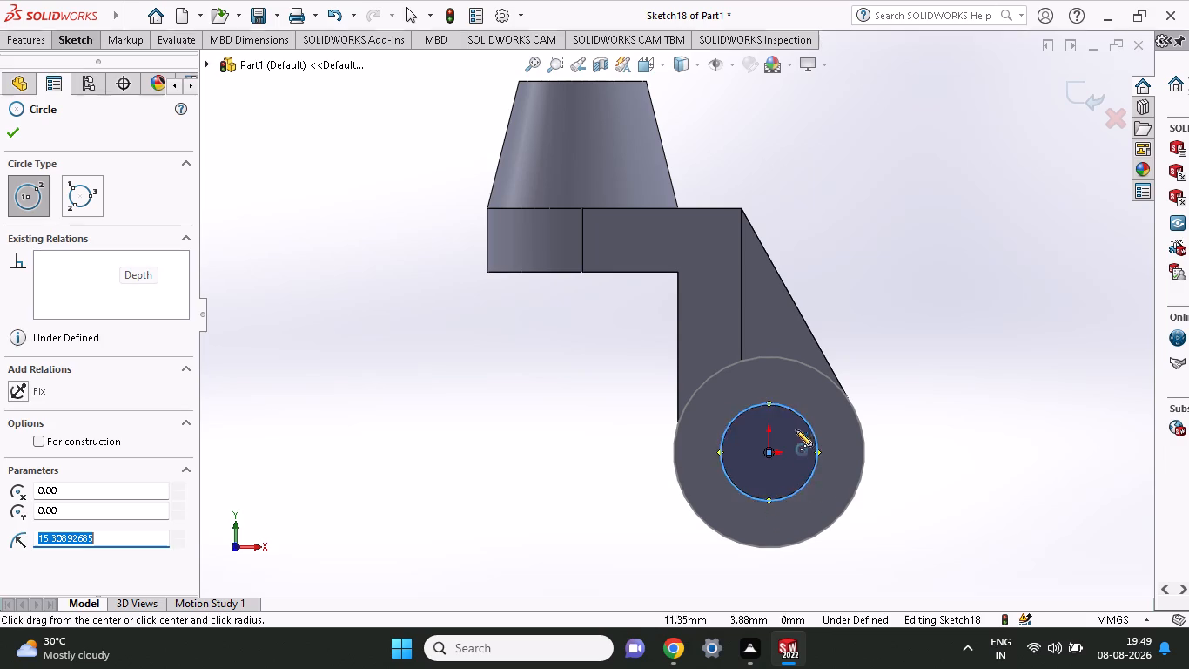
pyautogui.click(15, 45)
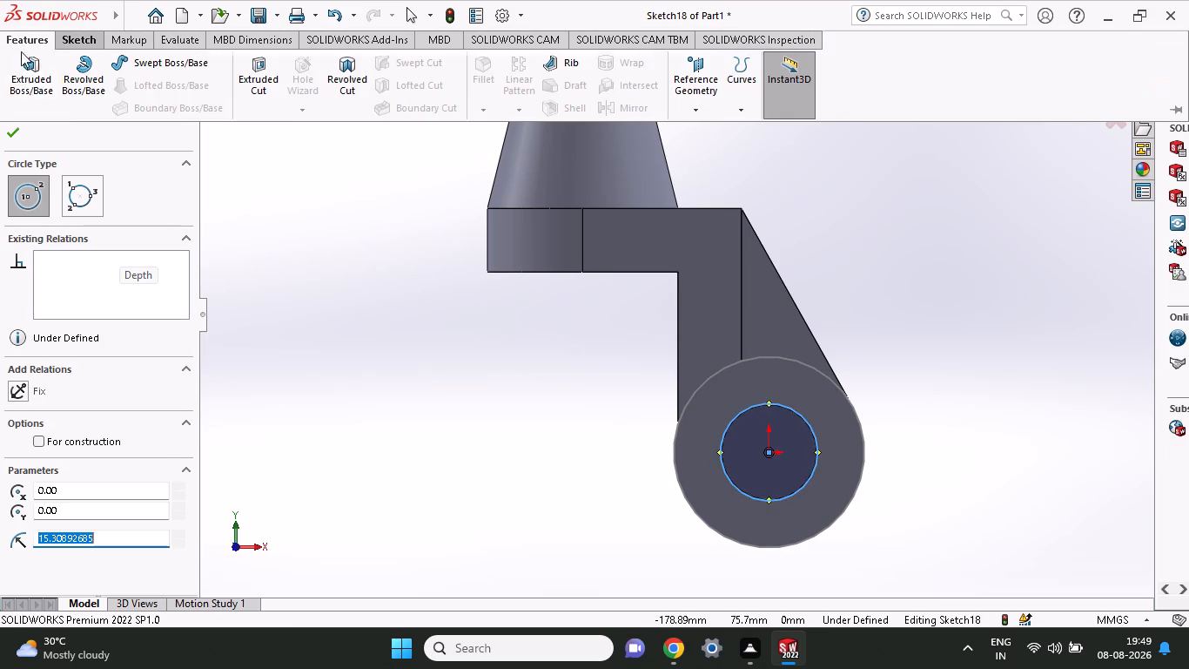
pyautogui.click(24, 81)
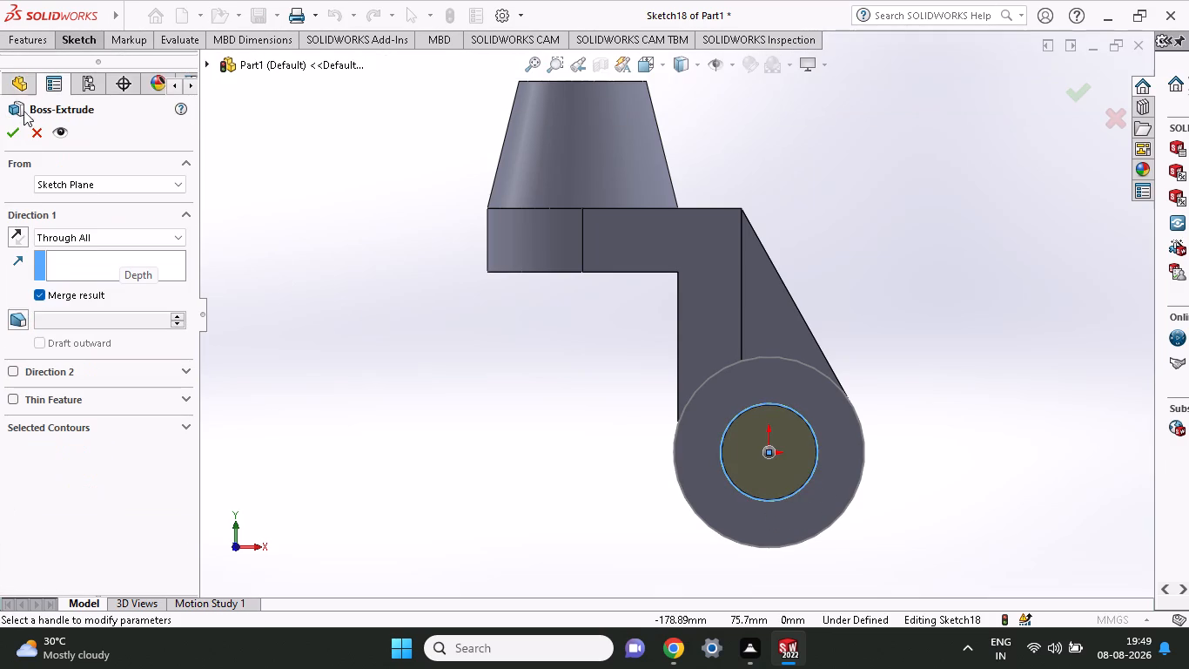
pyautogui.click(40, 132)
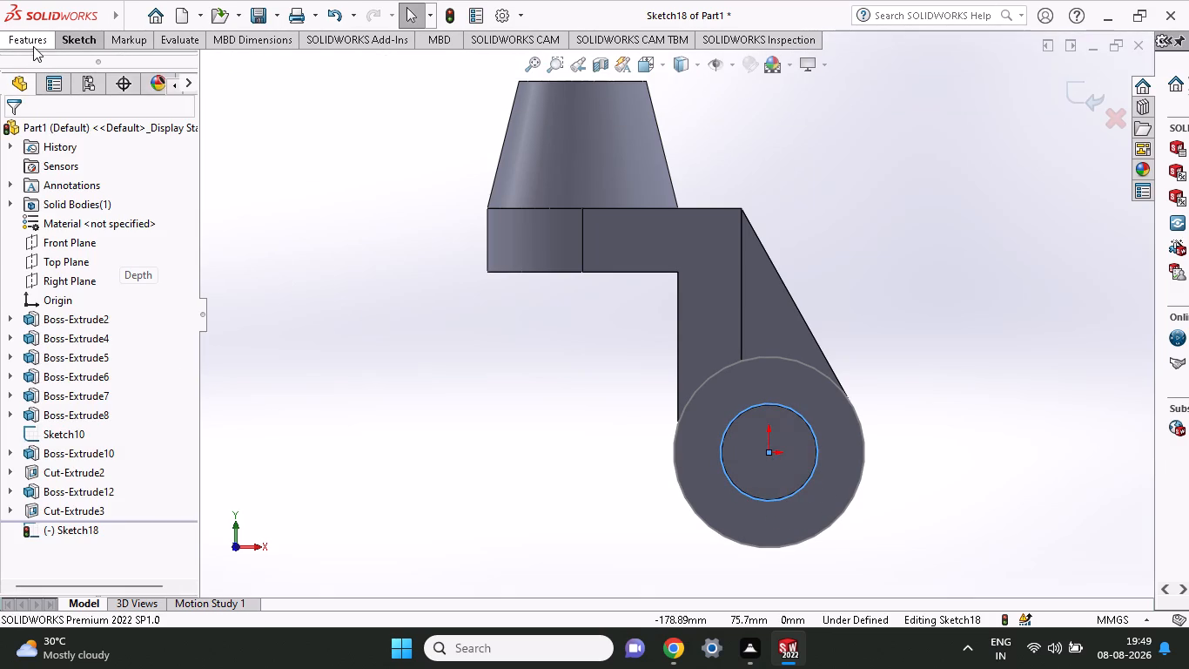
# Cut the circle on the cylinder's end face Through All to bore a hole along the cylinder.
pyautogui.click(33, 46)
pyautogui.click(262, 74)
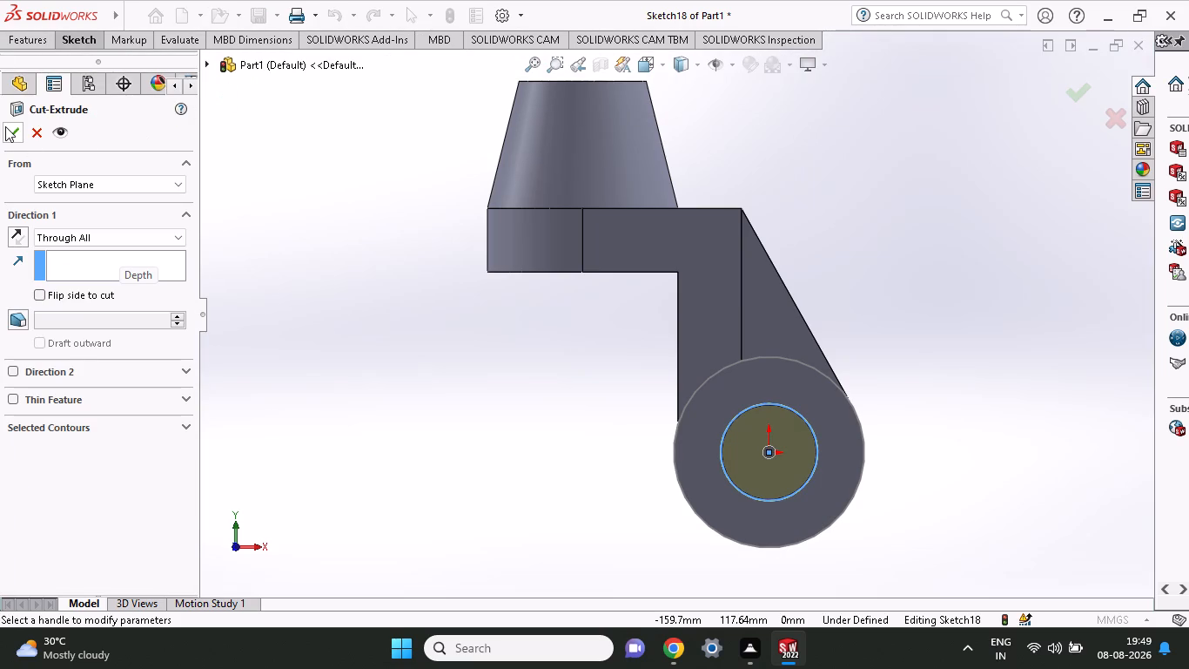
pyautogui.click(5, 126)
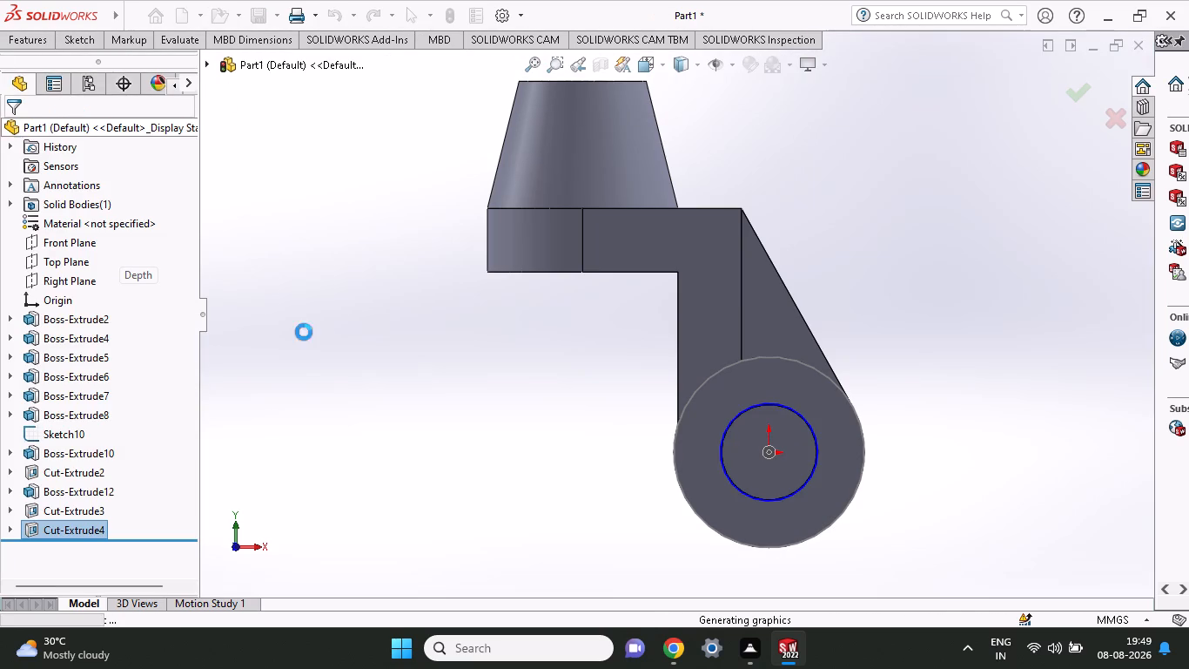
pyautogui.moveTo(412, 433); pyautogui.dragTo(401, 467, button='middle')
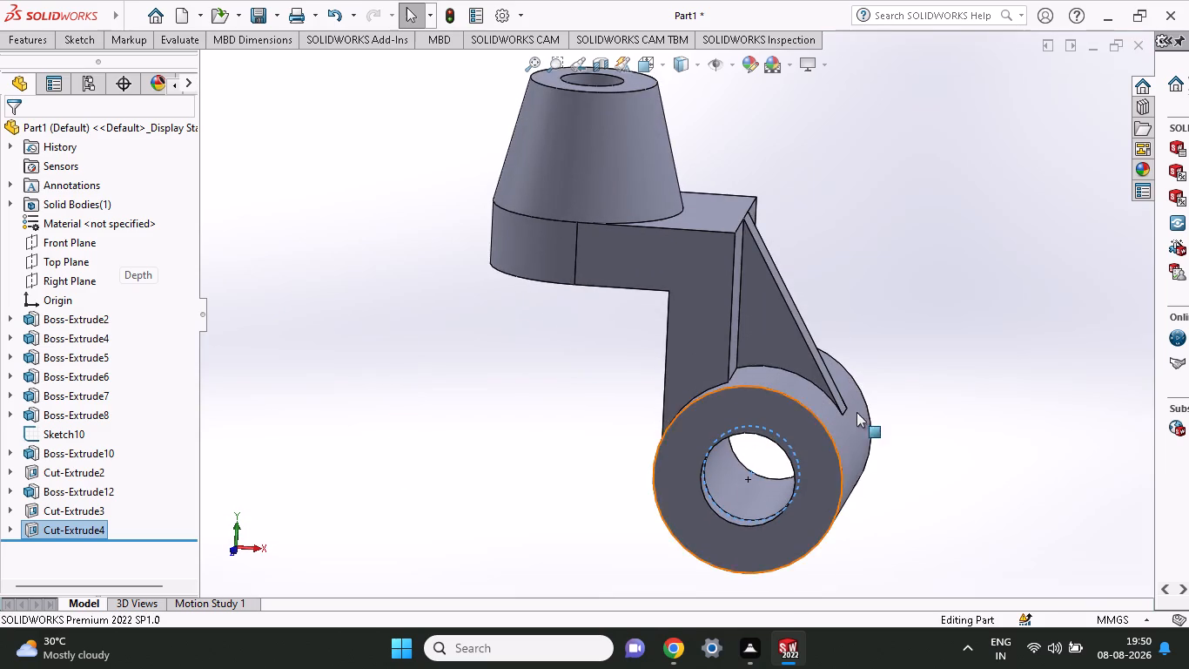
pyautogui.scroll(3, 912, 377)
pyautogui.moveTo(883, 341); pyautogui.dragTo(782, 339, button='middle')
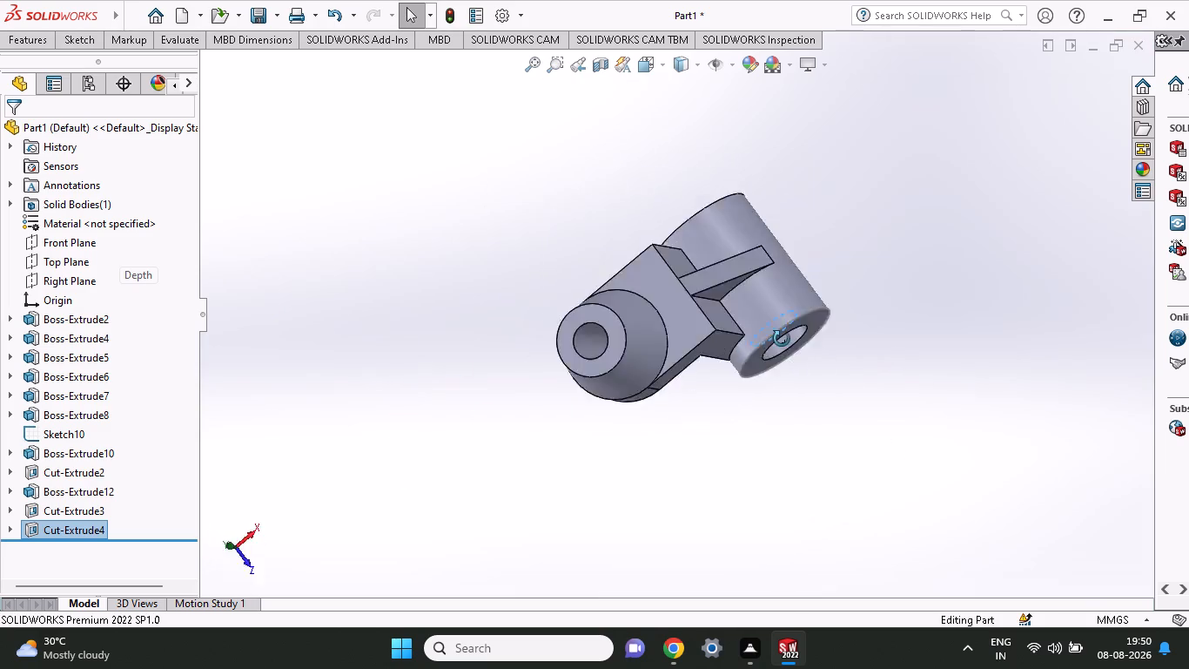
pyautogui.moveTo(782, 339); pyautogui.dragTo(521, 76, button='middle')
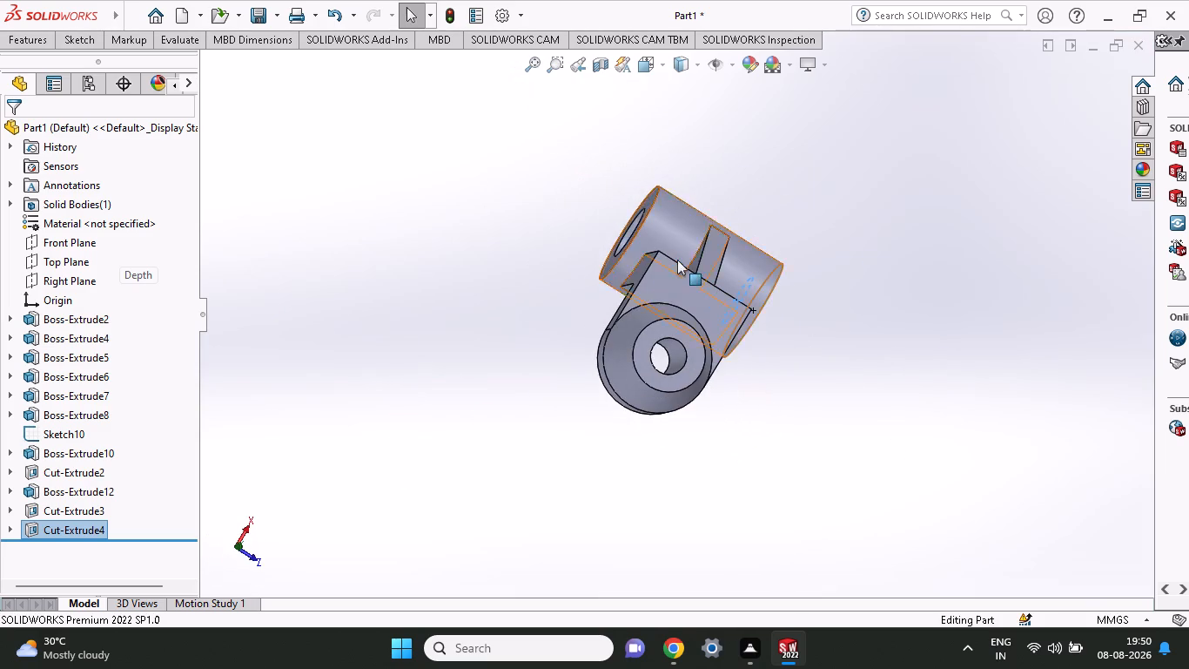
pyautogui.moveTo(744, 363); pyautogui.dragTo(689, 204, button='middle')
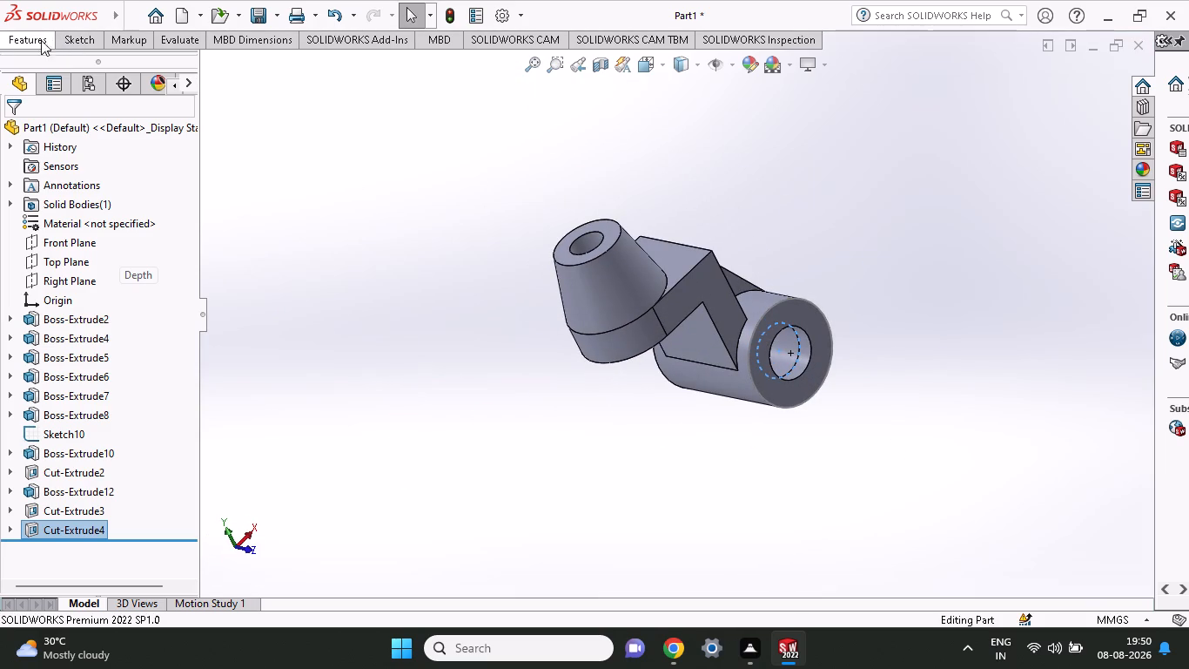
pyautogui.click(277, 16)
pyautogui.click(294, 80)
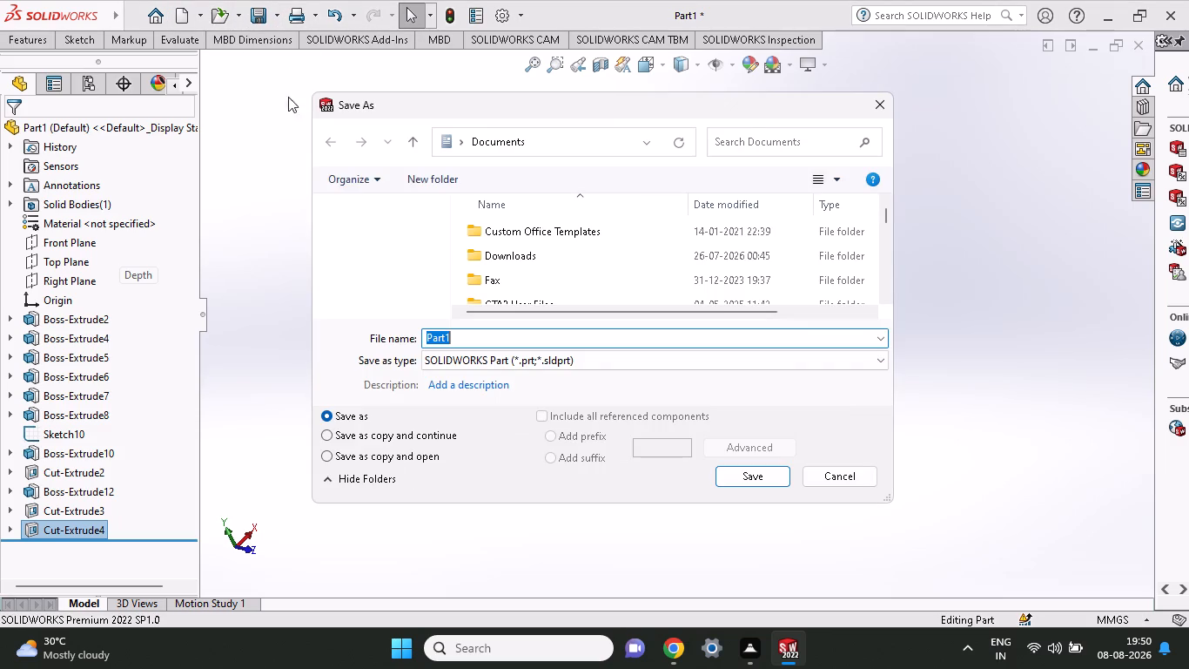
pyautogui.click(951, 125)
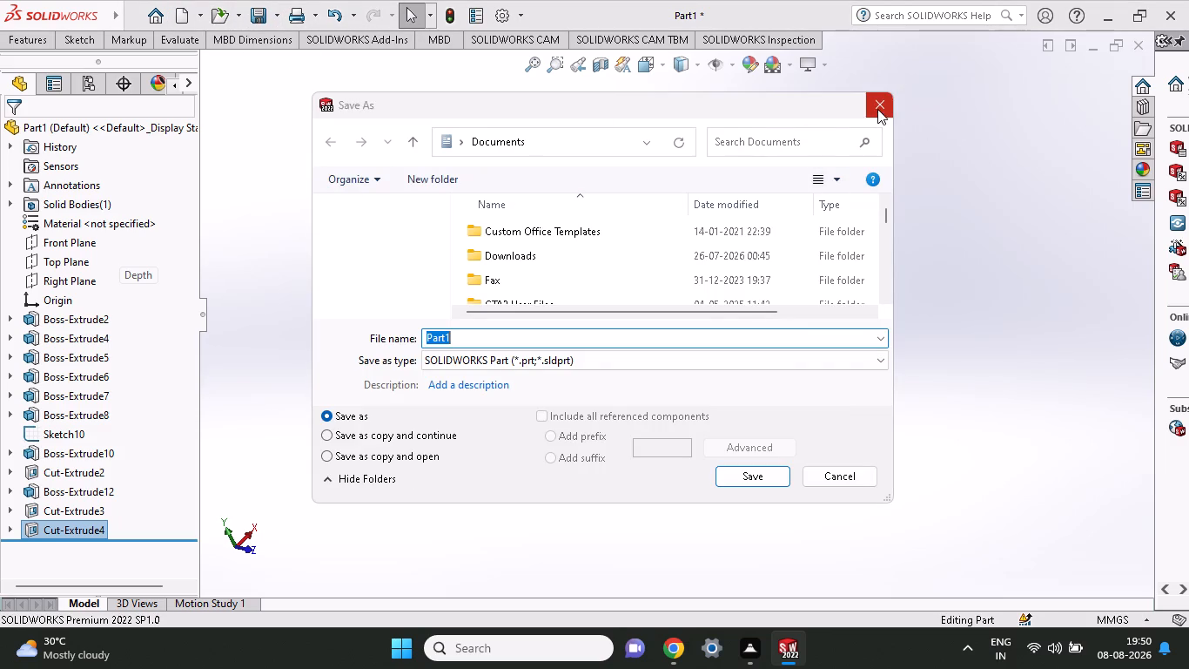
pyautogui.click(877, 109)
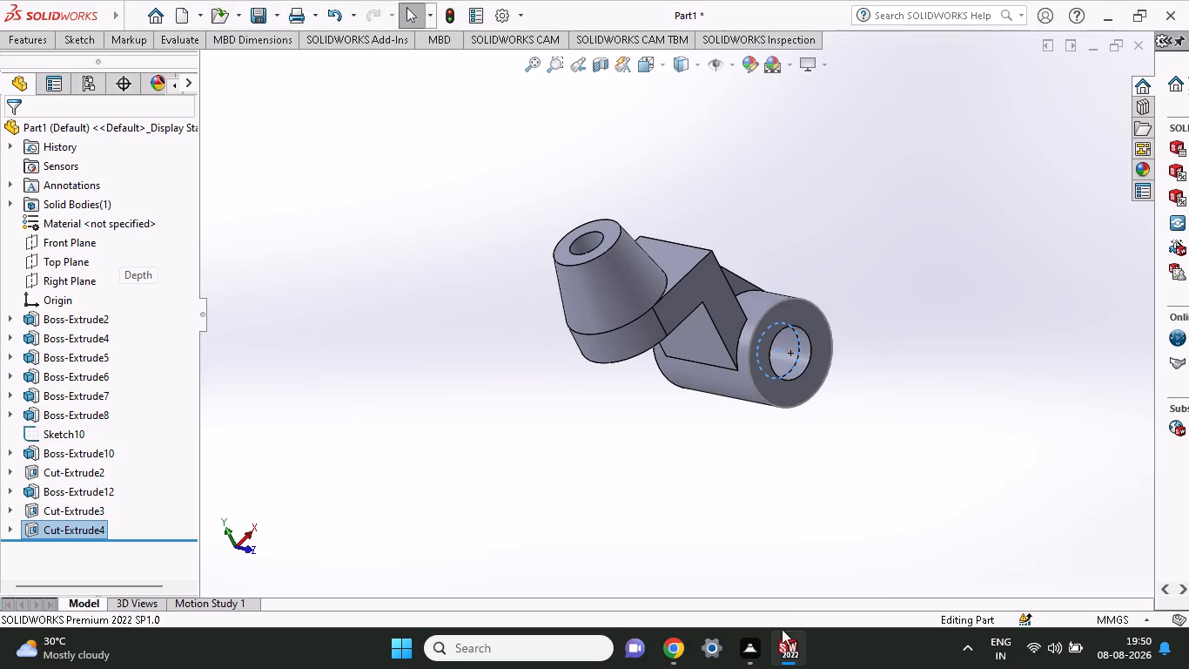
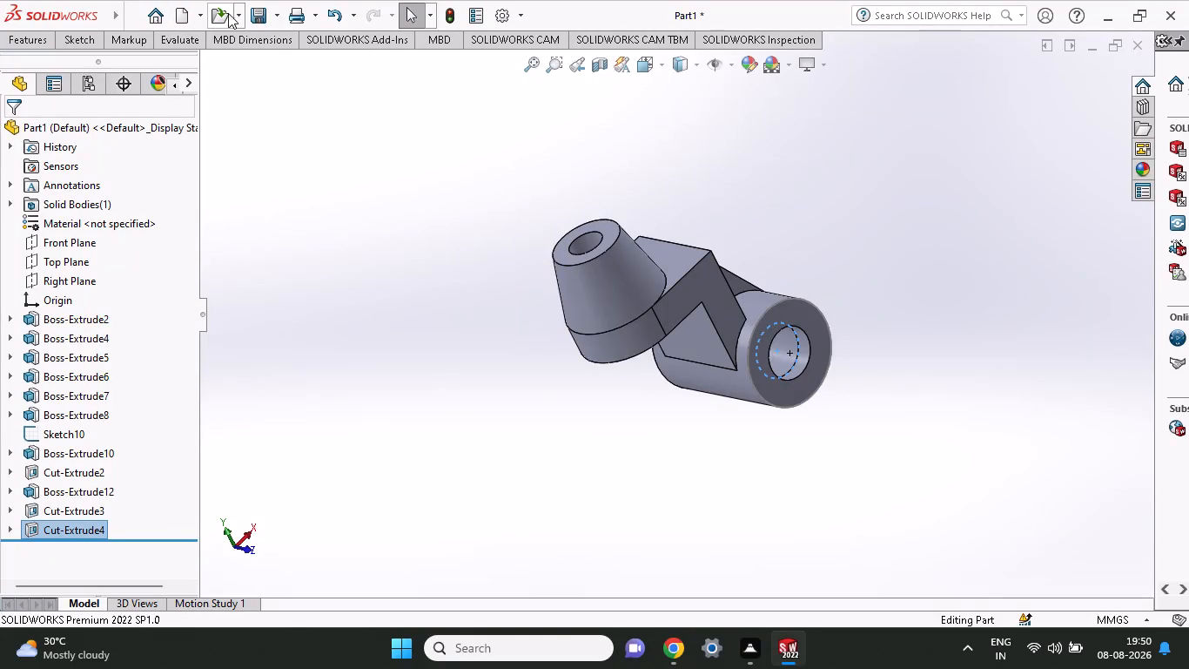
# Start saving the part as a SOLIDWORKS Part in the Documents folder, clearing the default file name.
pyautogui.click(273, 19)
pyautogui.click(273, 63)
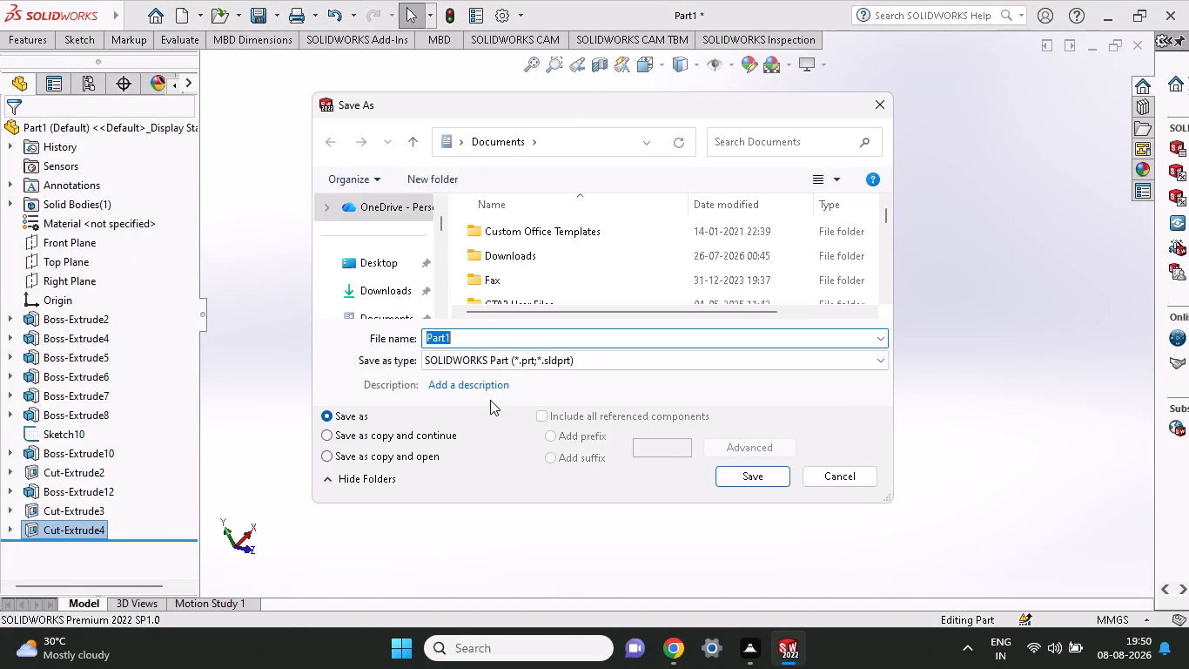
pyautogui.moveTo(486, 335); pyautogui.dragTo(354, 342)
pyautogui.press('BackSpace')
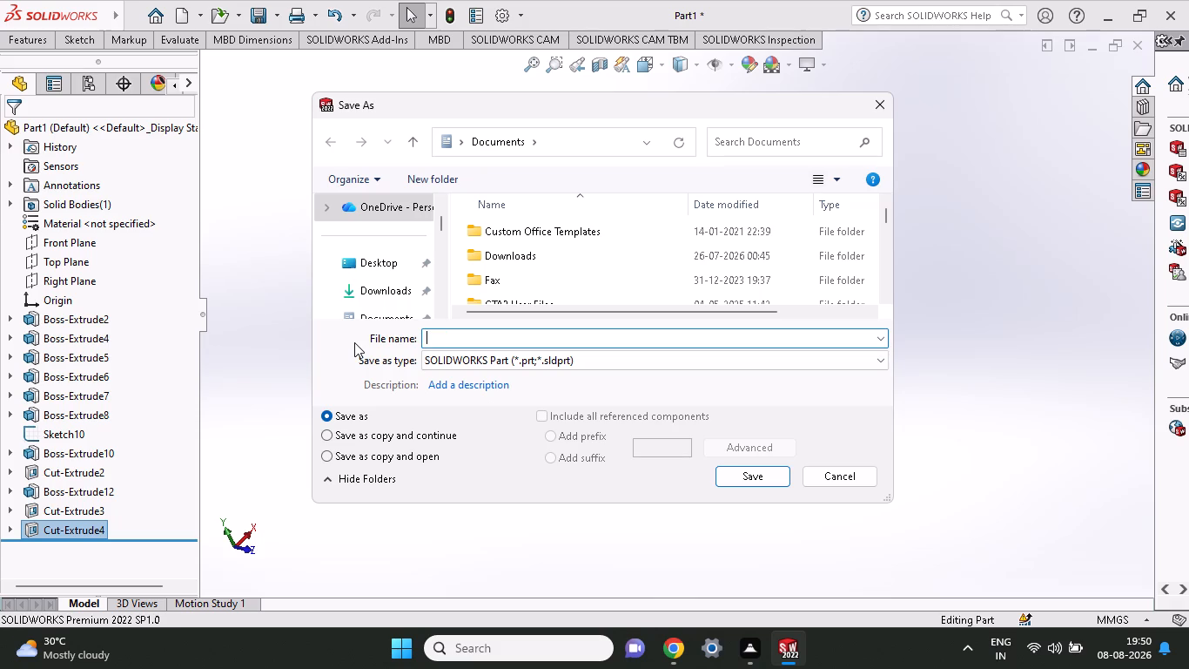
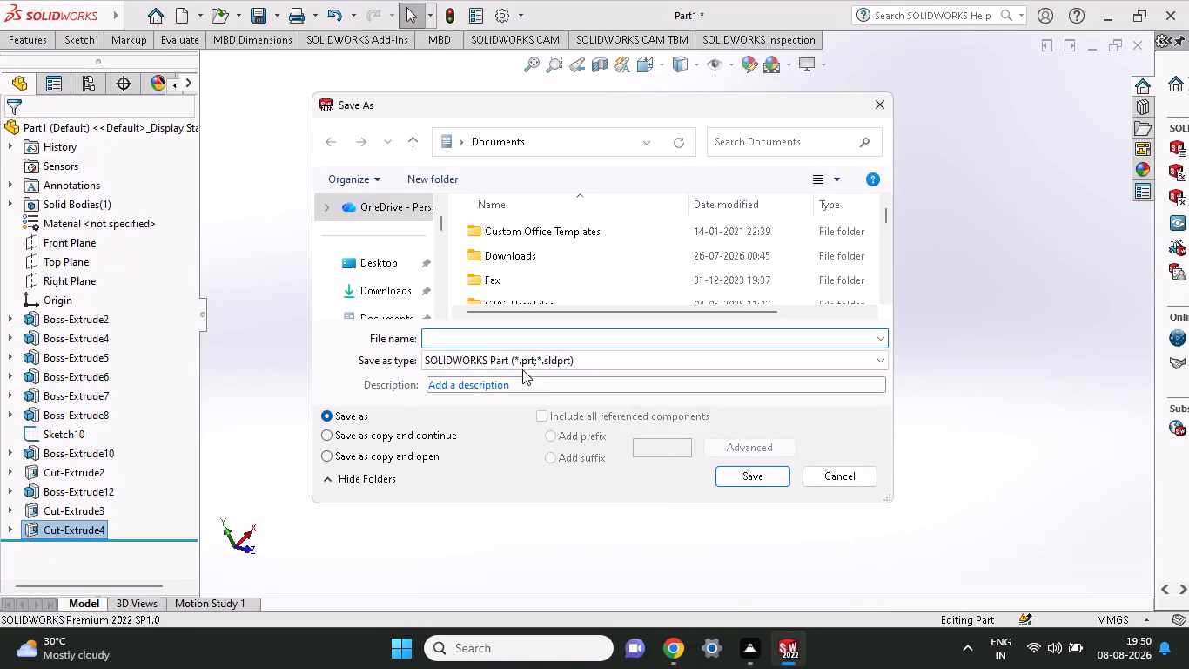
# Name the part file "support bracket housing" and save it as a SOLIDWORKS Part in the Documents folder.
pyautogui.click(482, 340)
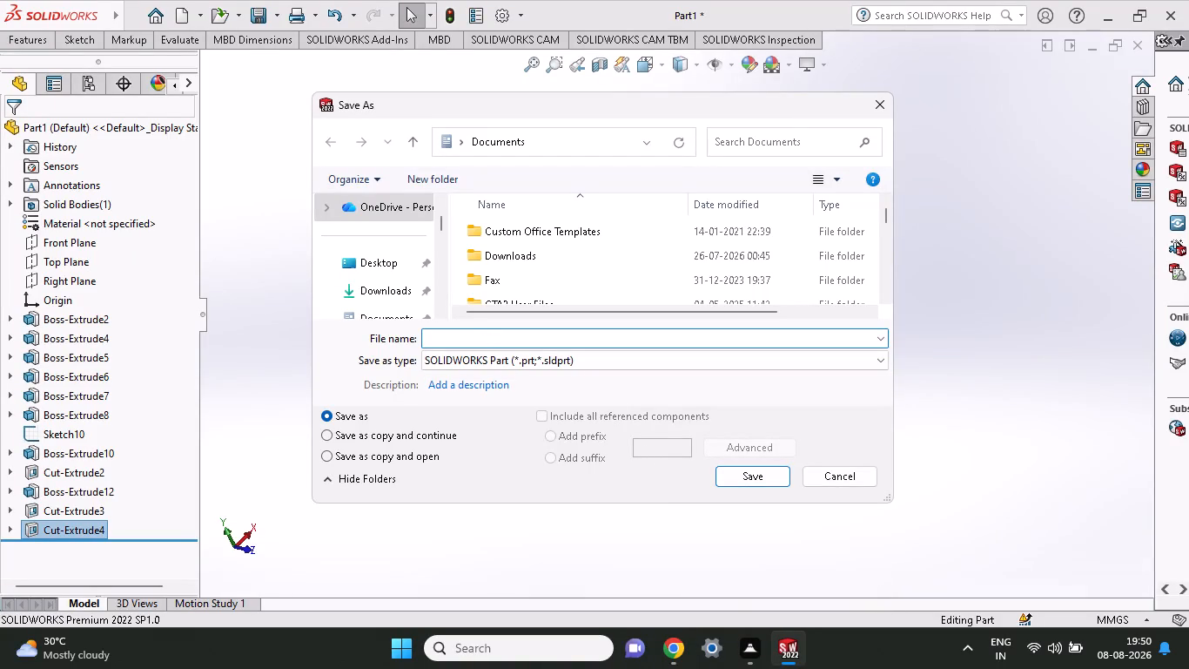
pyautogui.write('suppo')
pyautogui.write('rt')
pyautogui.press('space')
pyautogui.write('bracket')
pyautogui.press('space')
pyautogui.write('hou')
pyautogui.write('sinf')
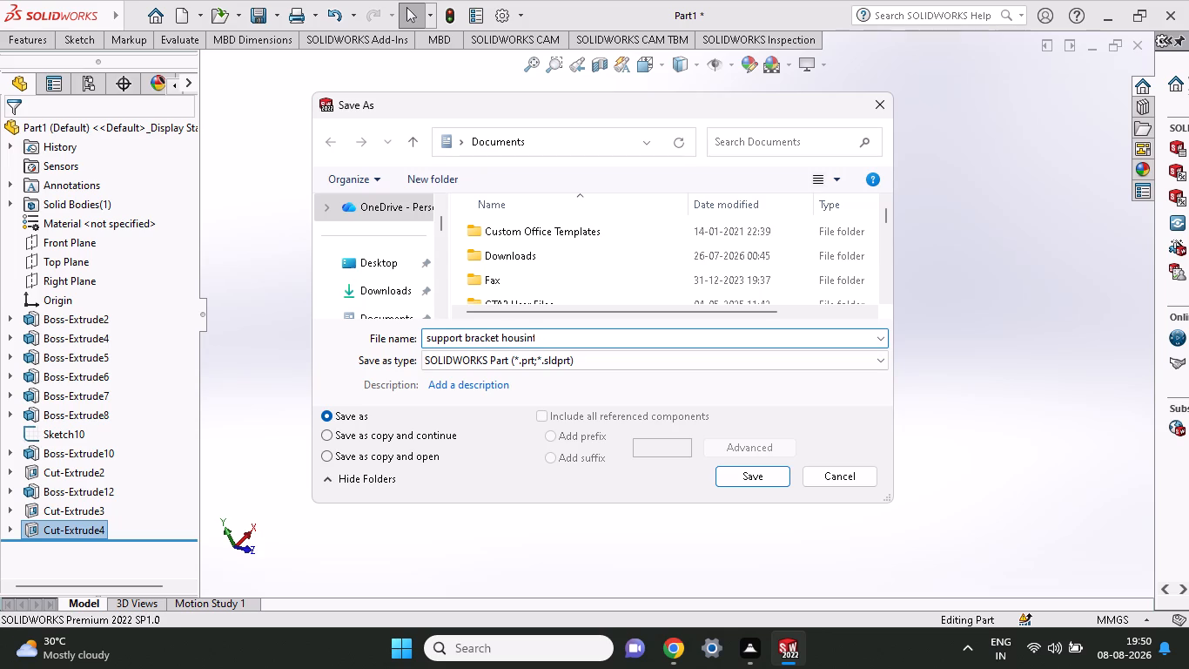
pyautogui.press('BackSpace')
pyautogui.press('g')
pyautogui.click(742, 485)
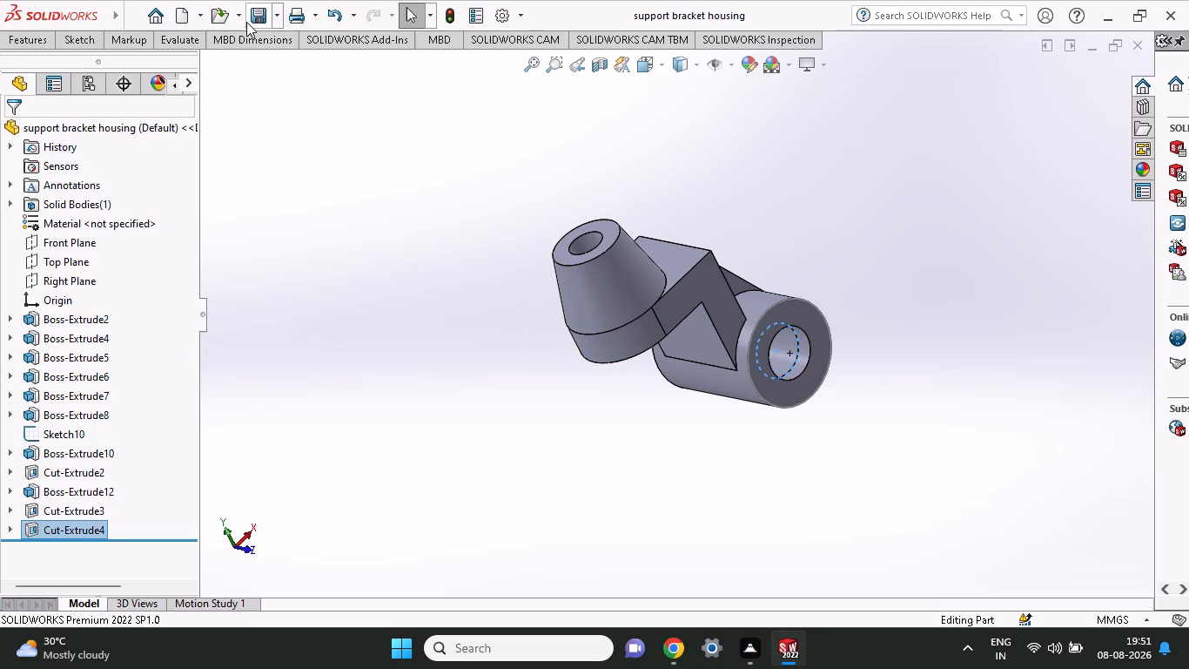
# Save a copy of the support bracket housing in Documents in the Adobe Photoshop Files (*.psd) format, keeping the same file name.
pyautogui.click(282, 22)
pyautogui.click(280, 58)
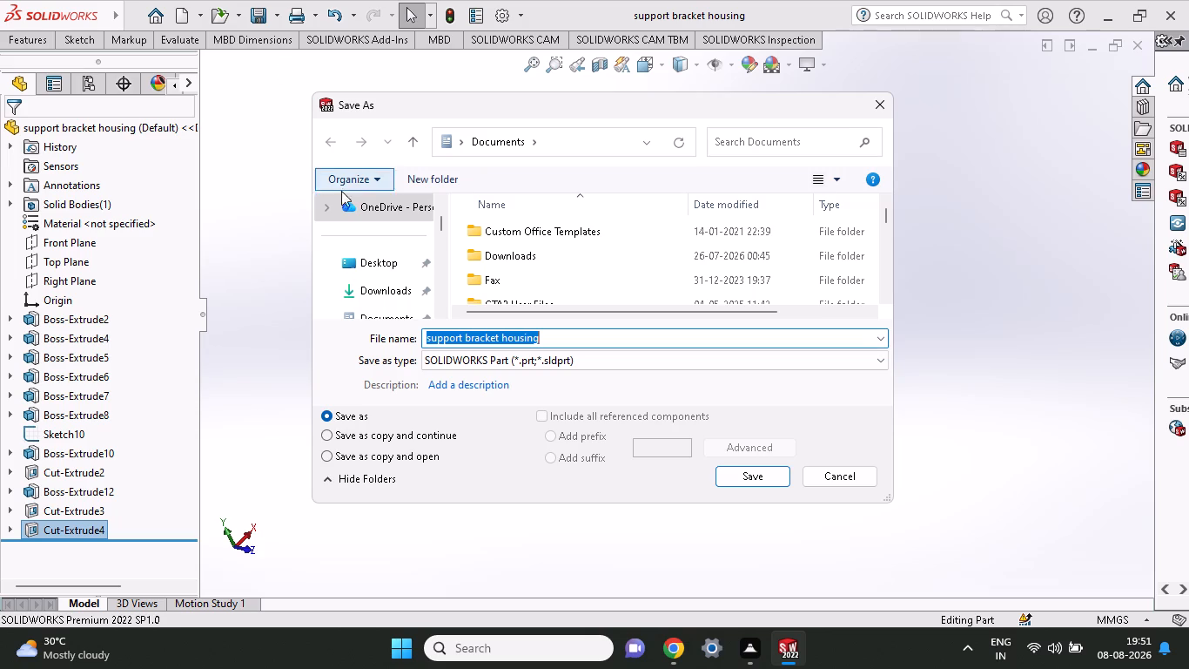
pyautogui.click(569, 367)
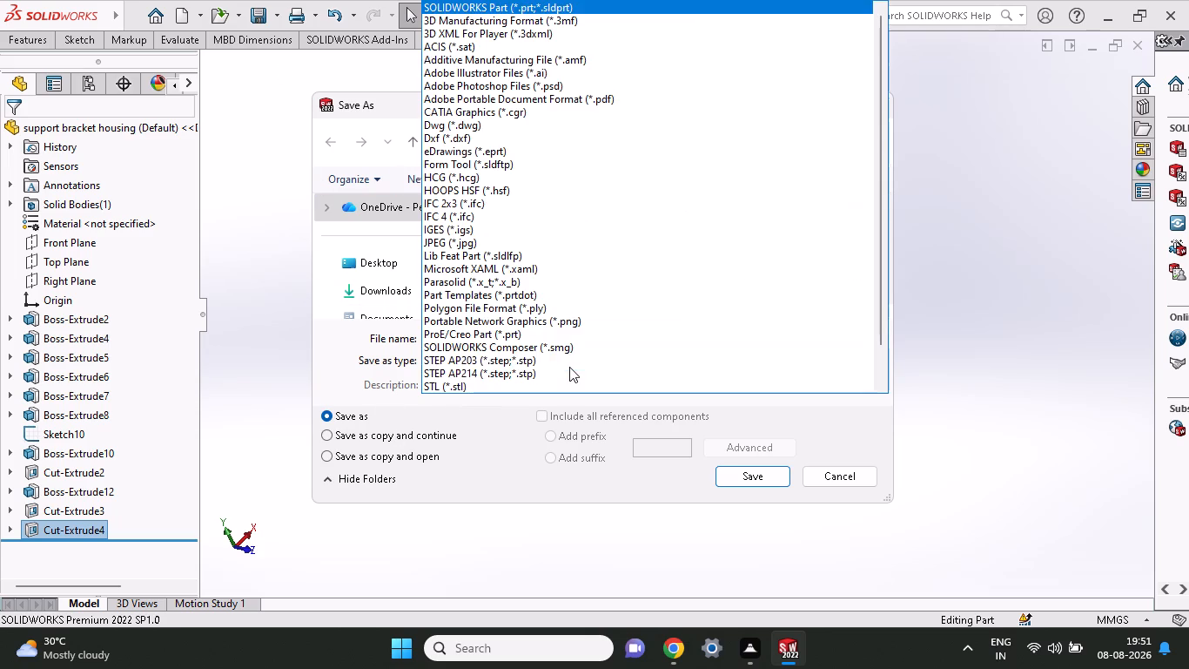
pyautogui.click(574, 92)
pyautogui.click(745, 516)
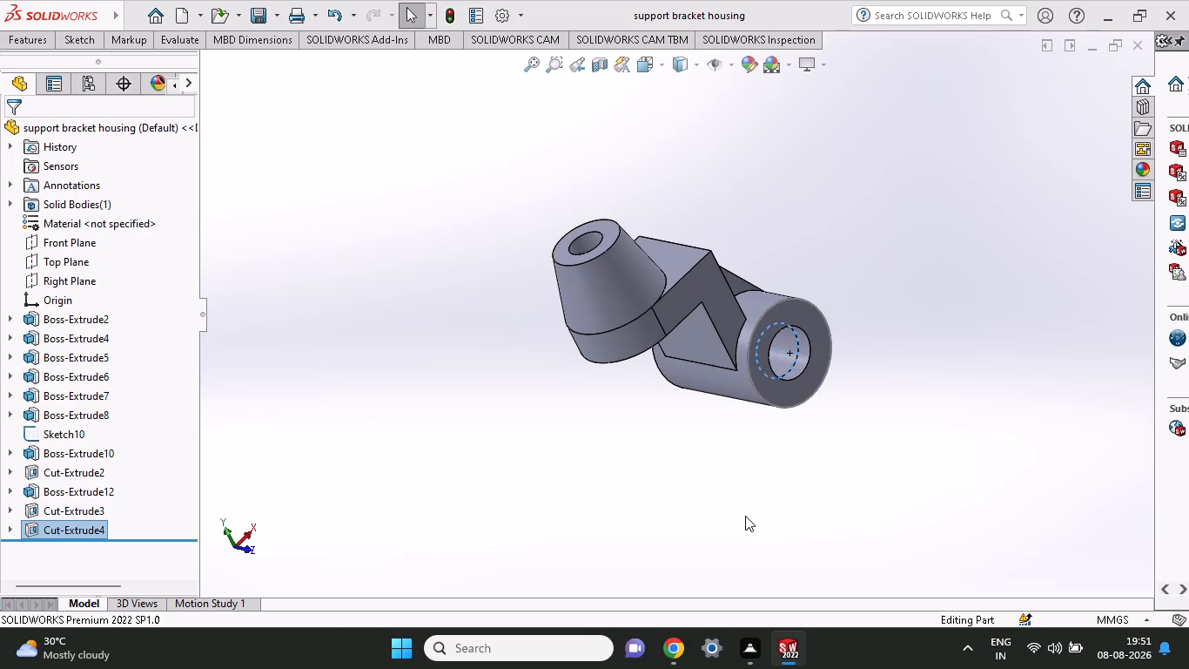